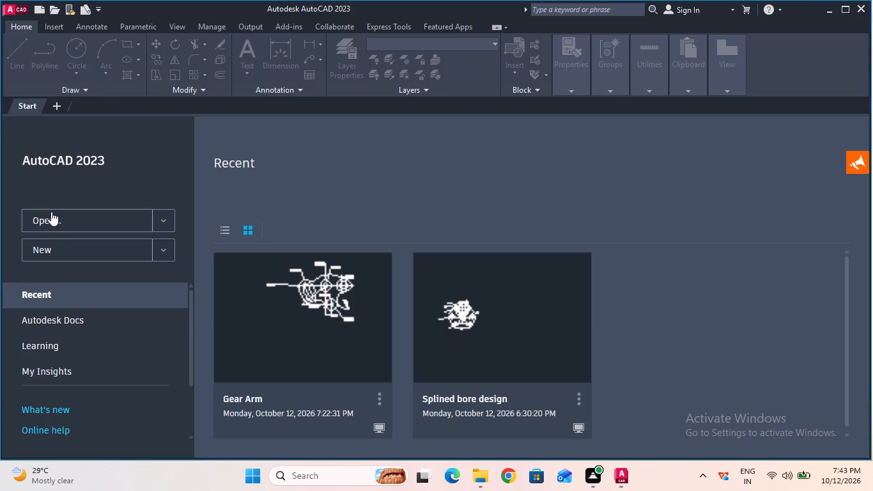
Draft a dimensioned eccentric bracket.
Create a new blank drawing.
left_click(59, 241)
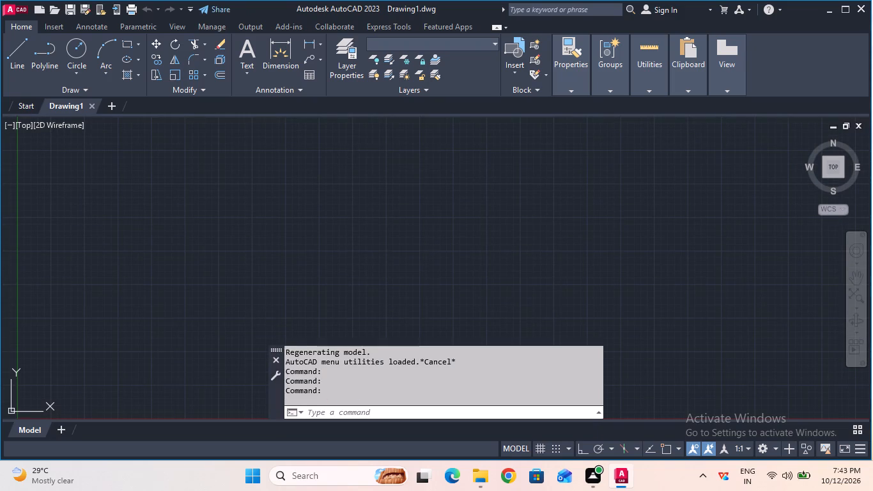
Turn on command log recording with LOGFILEON.
left_click(417, 408)
type("log")
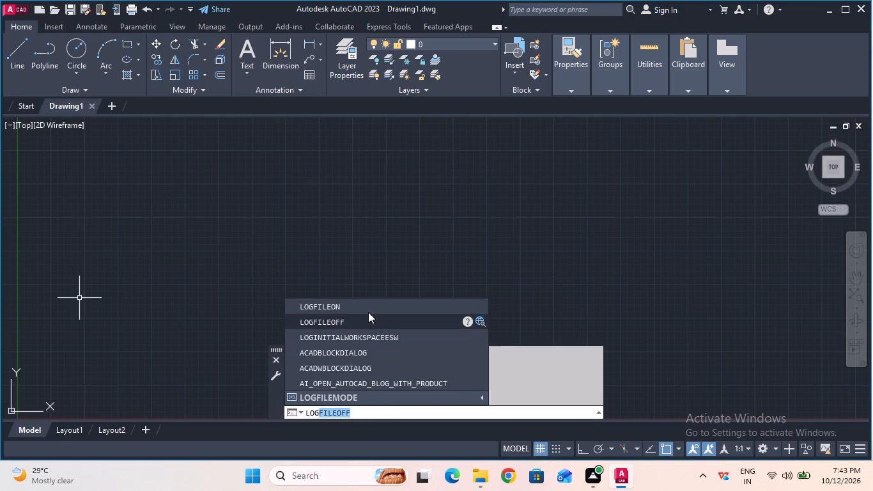
left_click(371, 308)
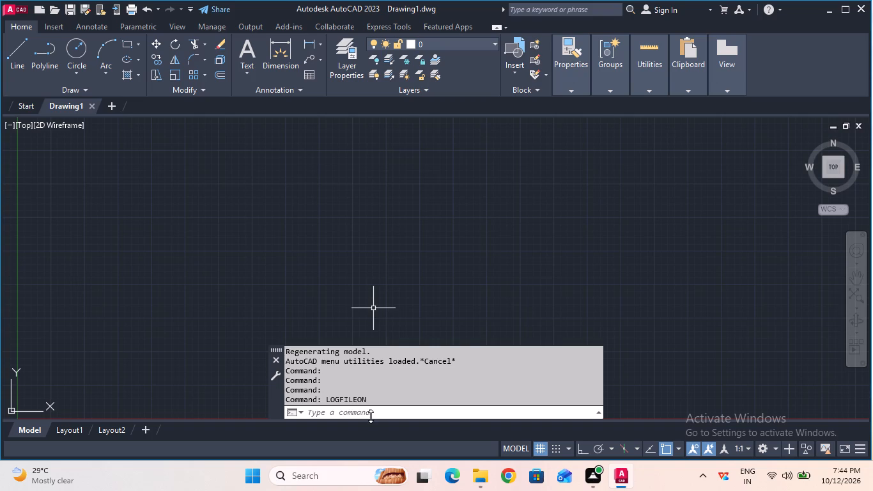
Configure the drawing units with a length precision of 0 and an insertion scale in millimeters.
left_click(371, 416)
type("units")
key("Return")
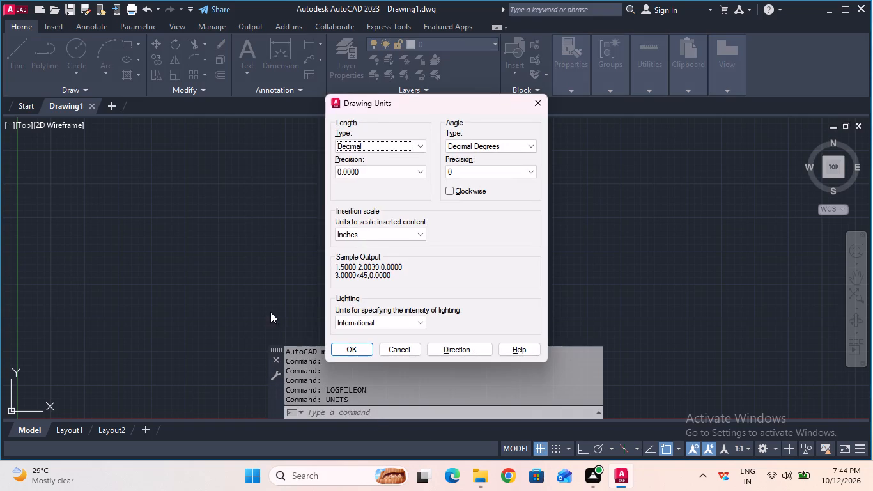
left_click(358, 167)
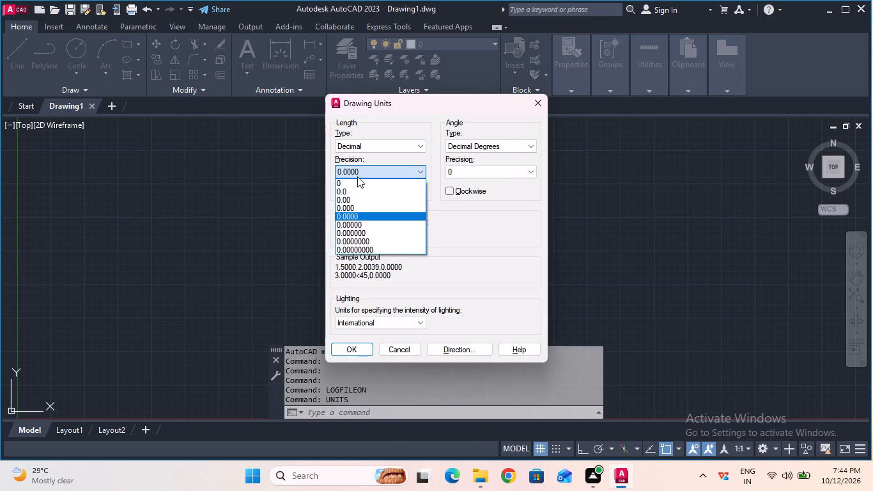
left_click(357, 176)
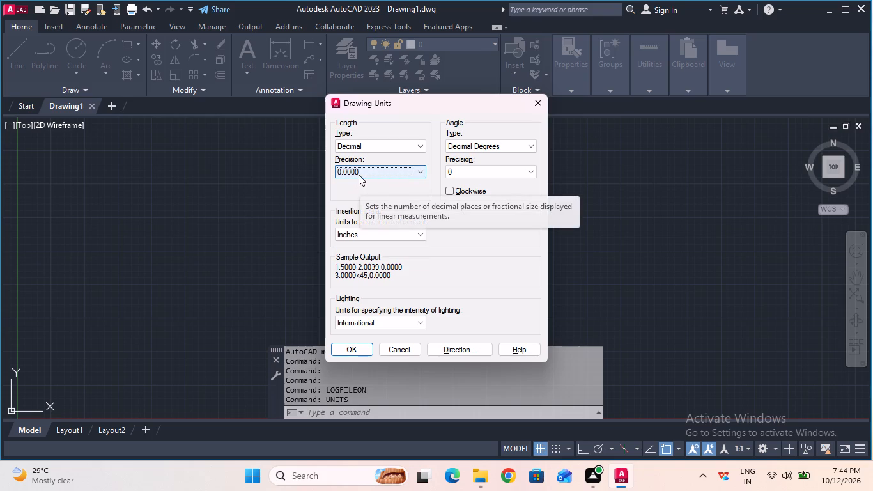
left_click(360, 173)
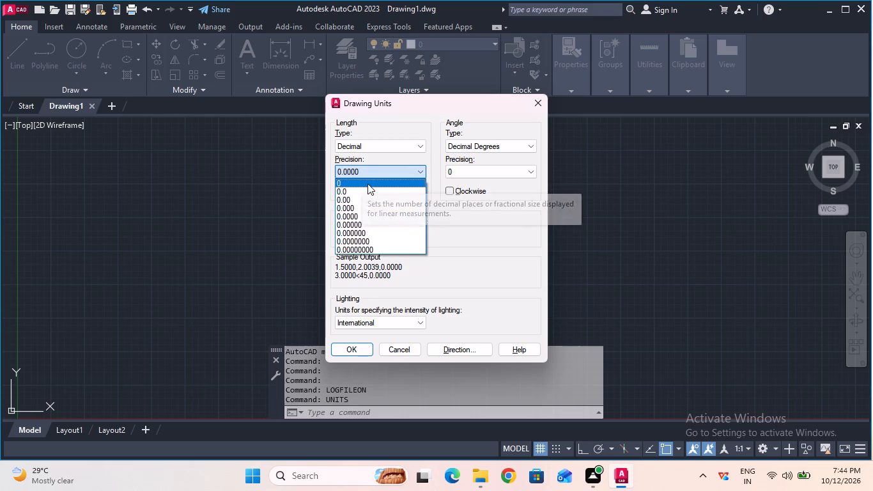
left_click(367, 183)
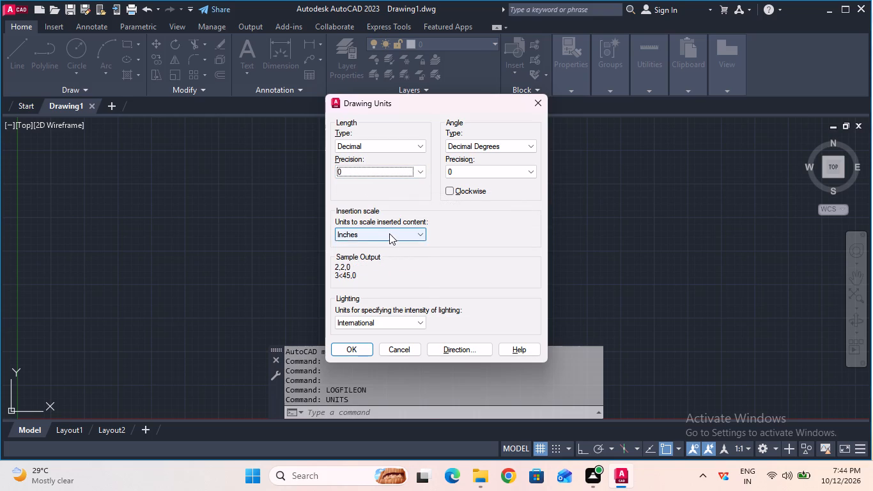
left_click(389, 235)
left_click(401, 290)
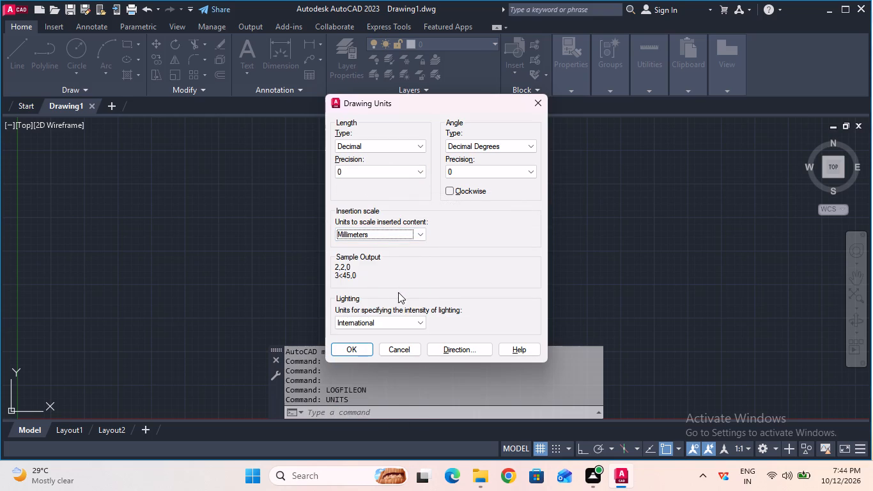
left_click(370, 353)
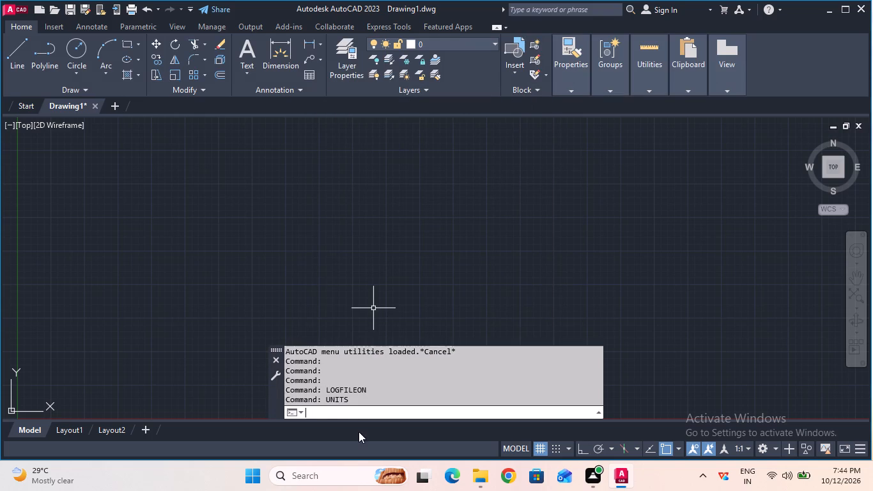
Modify the Standard dimension style to use ISO standard text alignment and a text height of 6.
left_click(362, 407)
key("d")
key("Return")
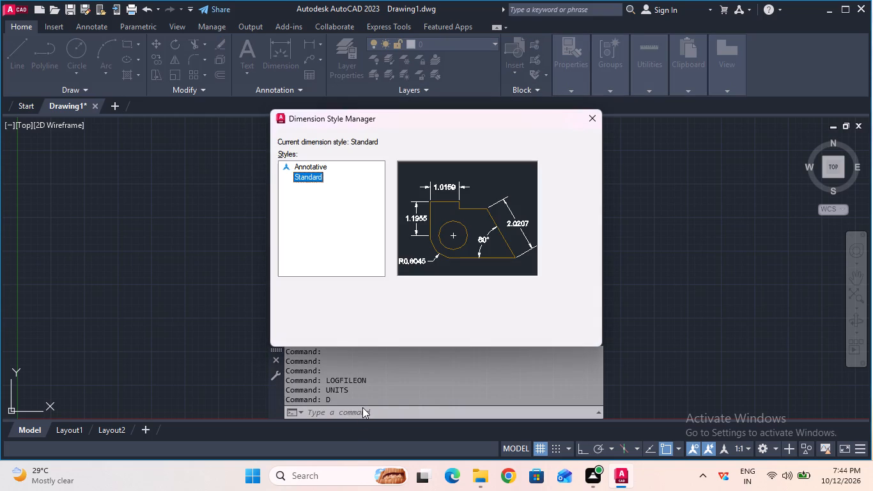
left_click(548, 208)
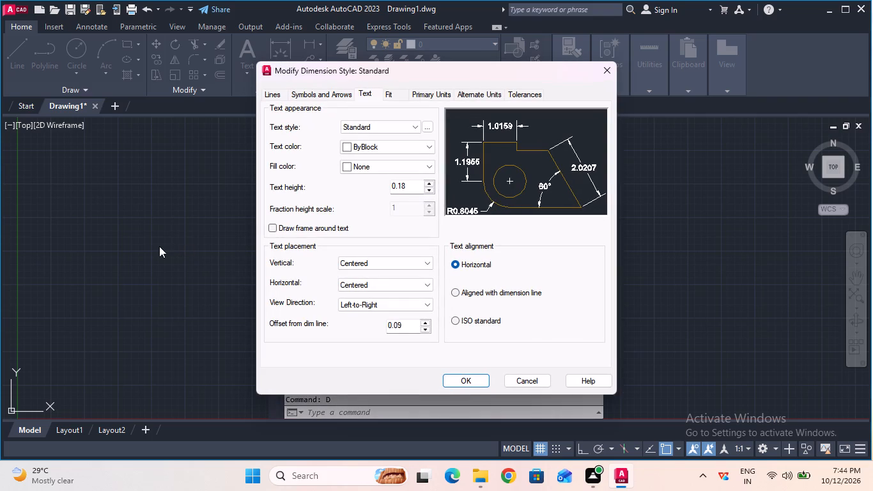
left_click(472, 313)
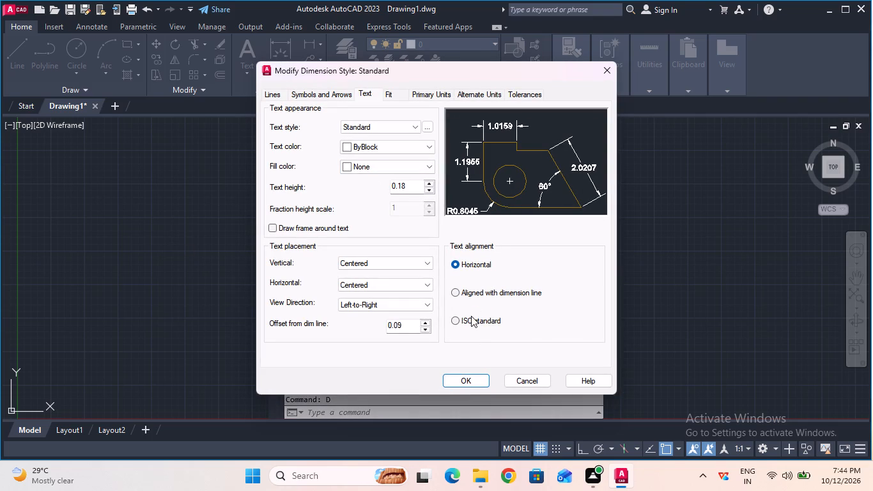
left_click(471, 316)
left_click(462, 319)
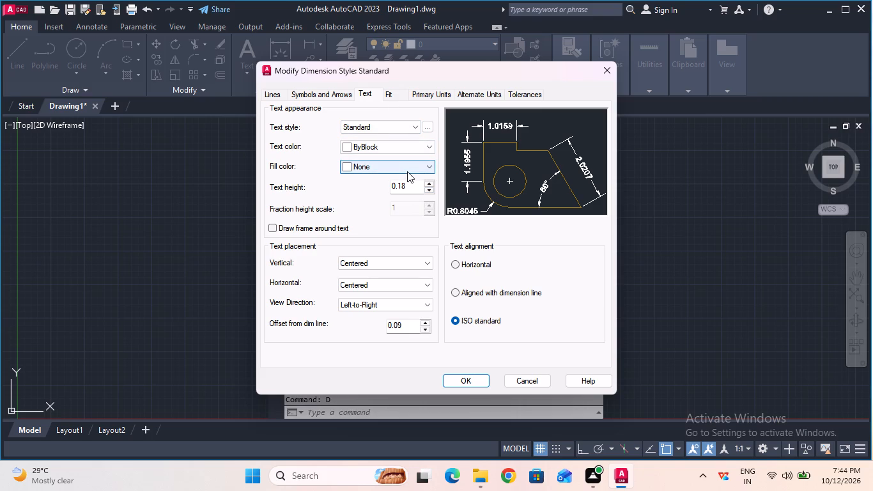
left_click(408, 190)
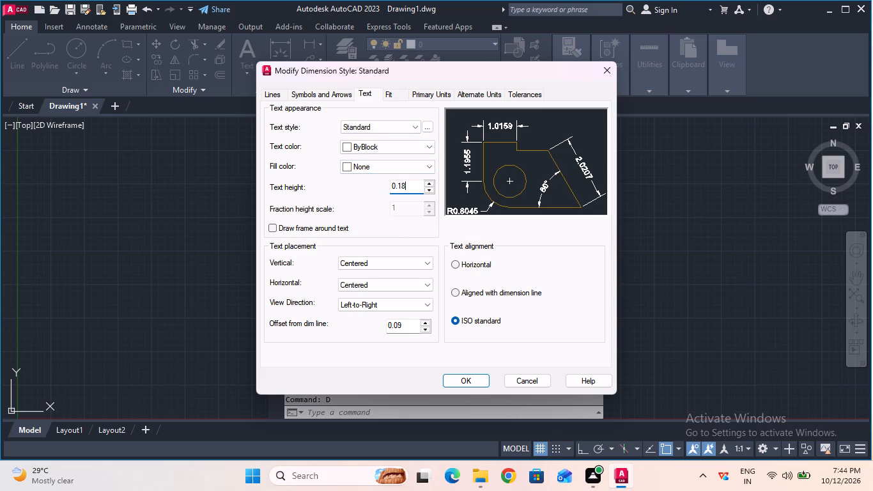
key("BackSpace")
key("BackSpace")
key("BackSpace")
key("BackSpace")
key("BackSpace")
key("BackSpace")
key("BackSpace")
key("BackSpace")
key("BackSpace")
key("BackSpace")
key("BackSpace")
key("BackSpace")
key("6")
Set the Standard dimension style's linear precision to 0, save it, and make the style current.
left_click(423, 103)
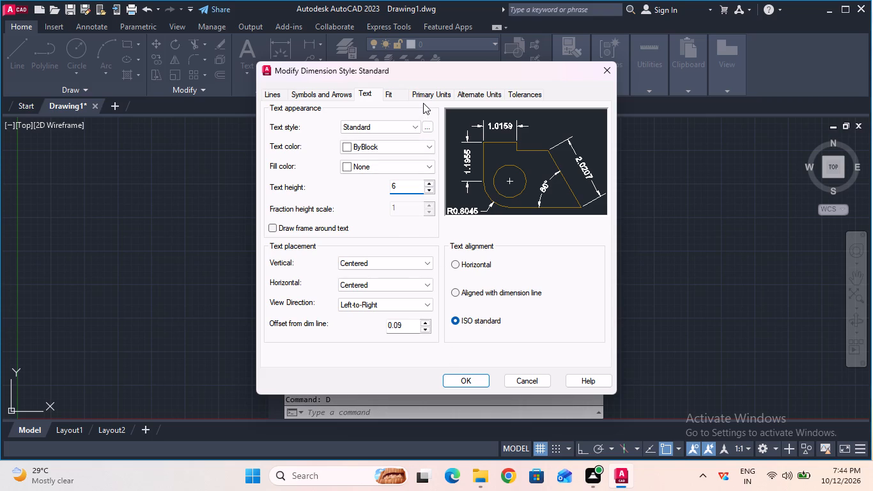
left_click(428, 98)
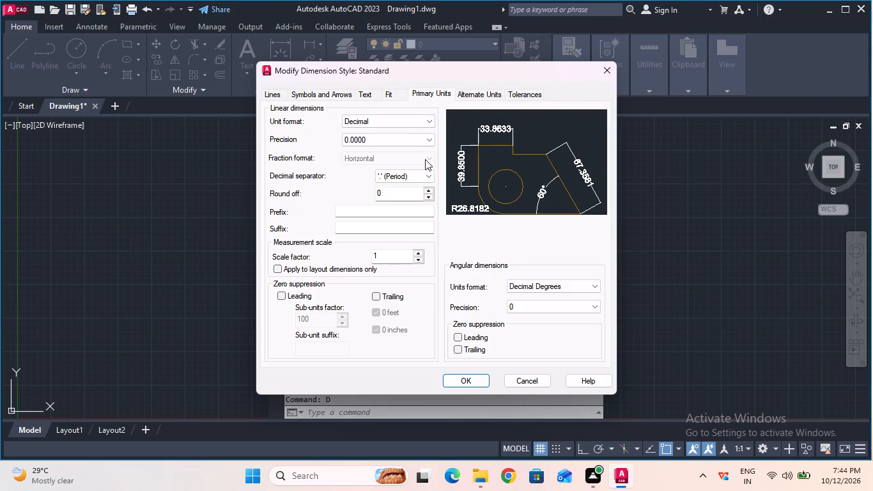
left_click(417, 137)
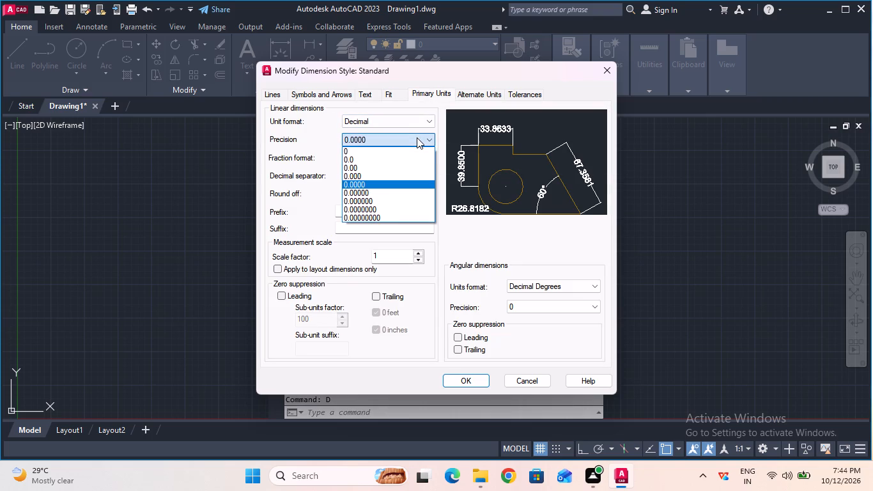
left_click(410, 148)
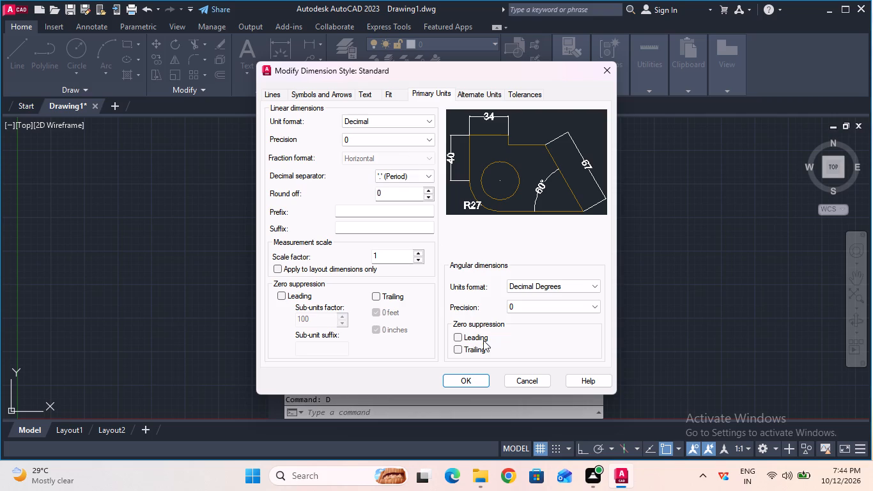
left_click(476, 381)
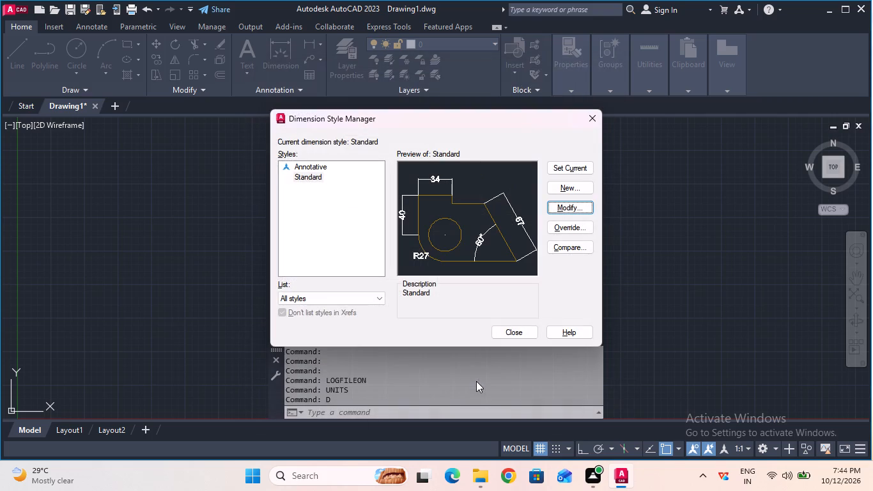
left_click(587, 169)
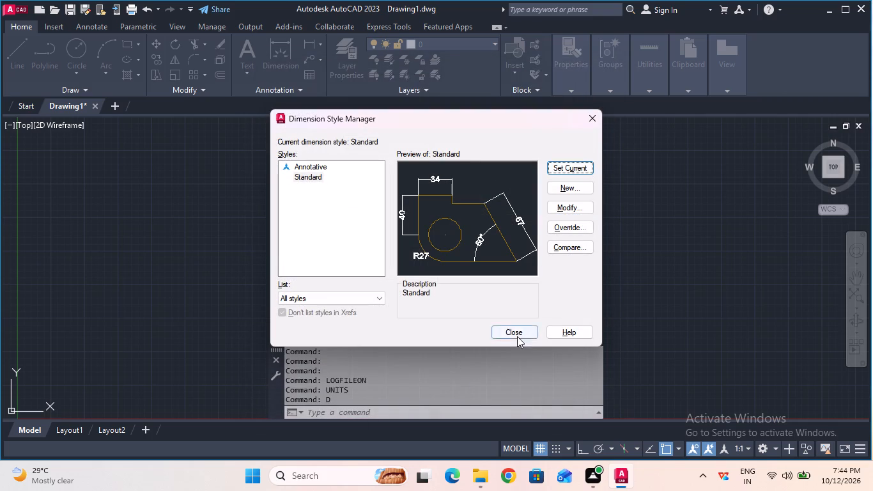
left_click(521, 327)
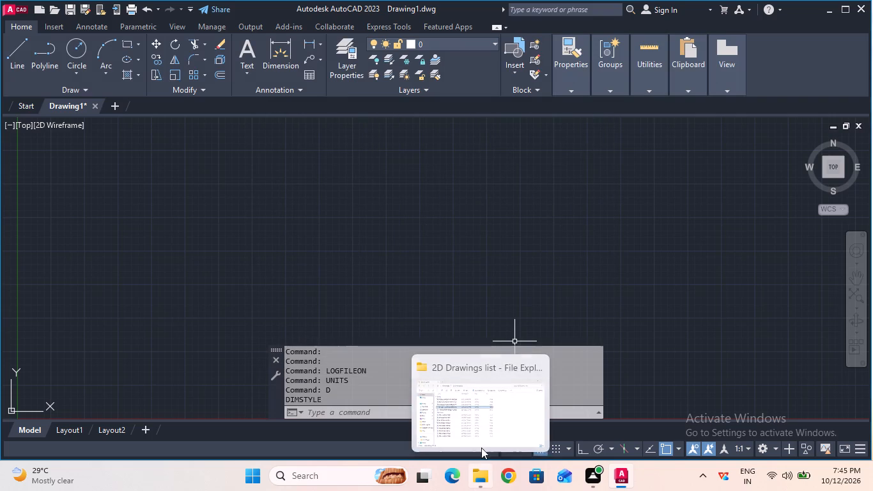
Switch to the 2D Drawings list folder, examine the reference image 782c4af4cc11da1e5edefc040b5c9408, and return to AutoCAD.
left_click(481, 446)
double_click(492, 189)
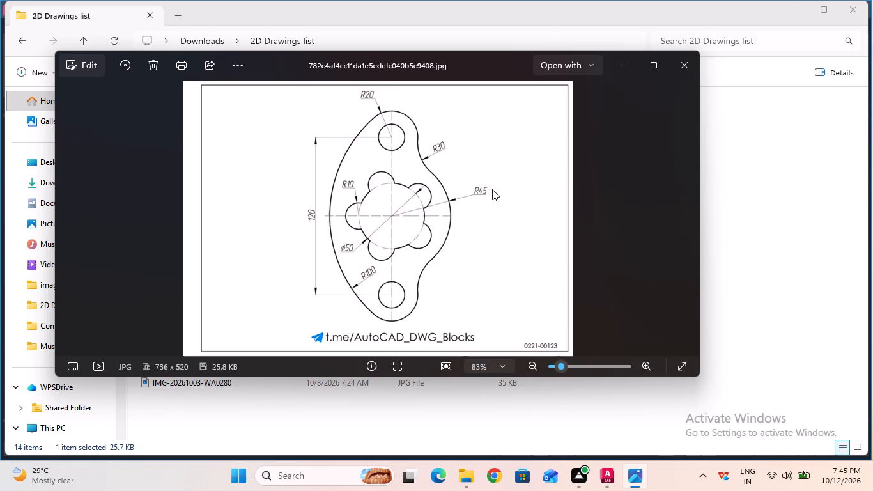
left_click(617, 77)
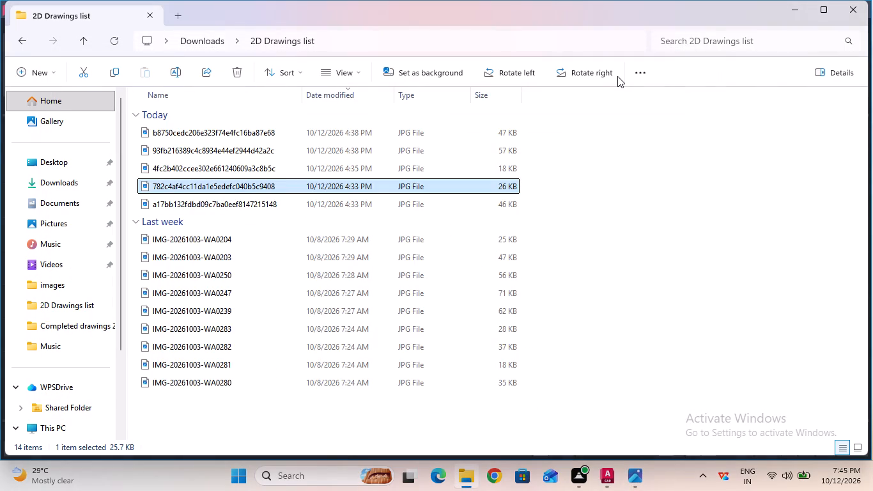
left_click(783, 9)
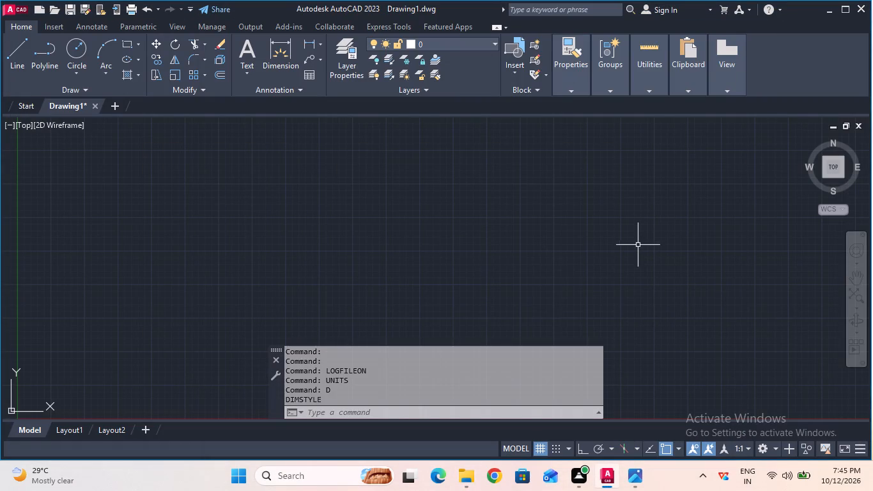
Set the model space limits from 0,0 to 100,100.
left_click(459, 402)
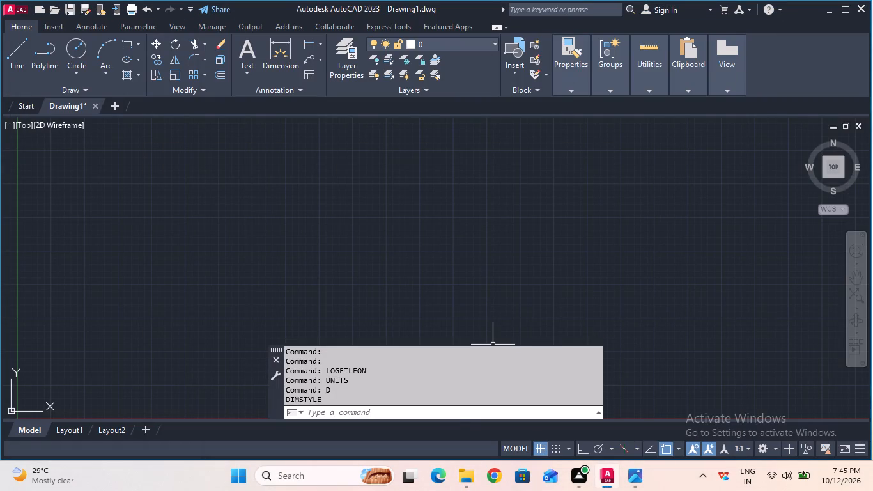
left_click(459, 419)
left_click(475, 407)
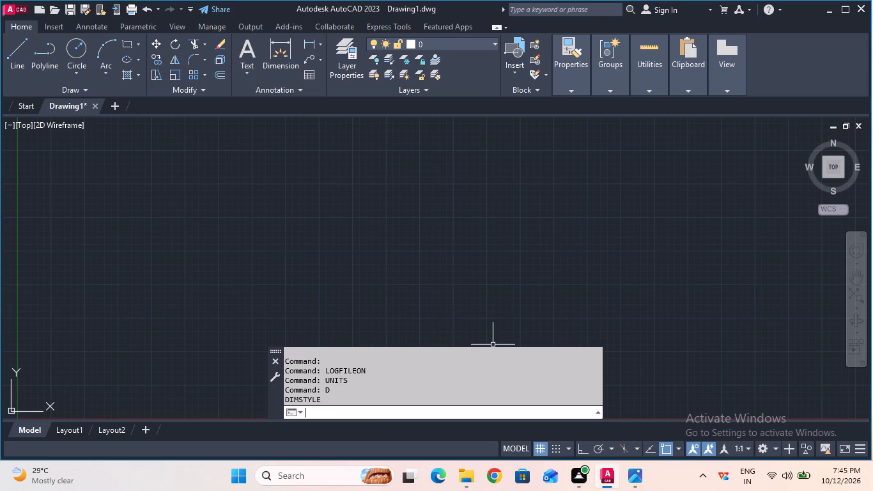
type("lim")
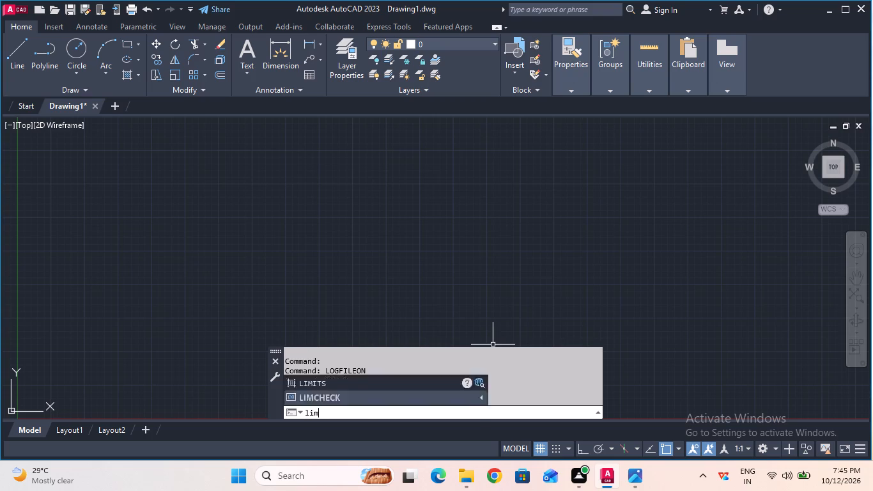
key("Return")
type("0,0")
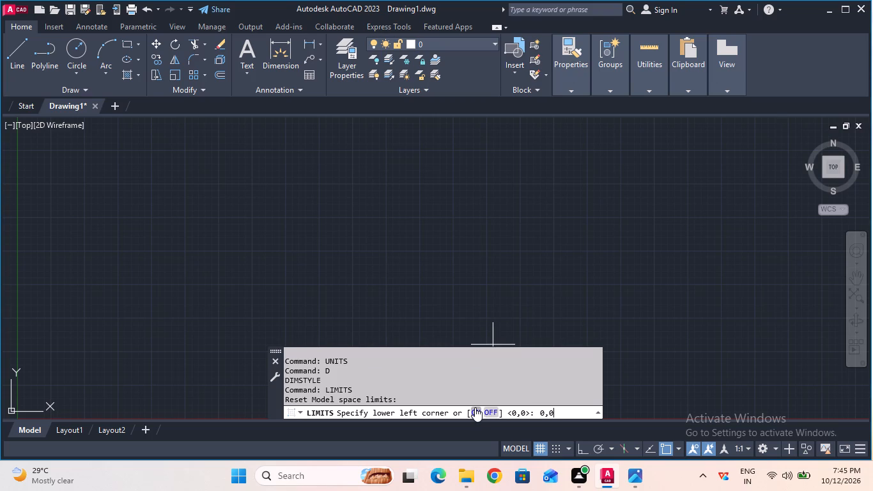
key("Return")
type("100,100")
key("Return")
key("z")
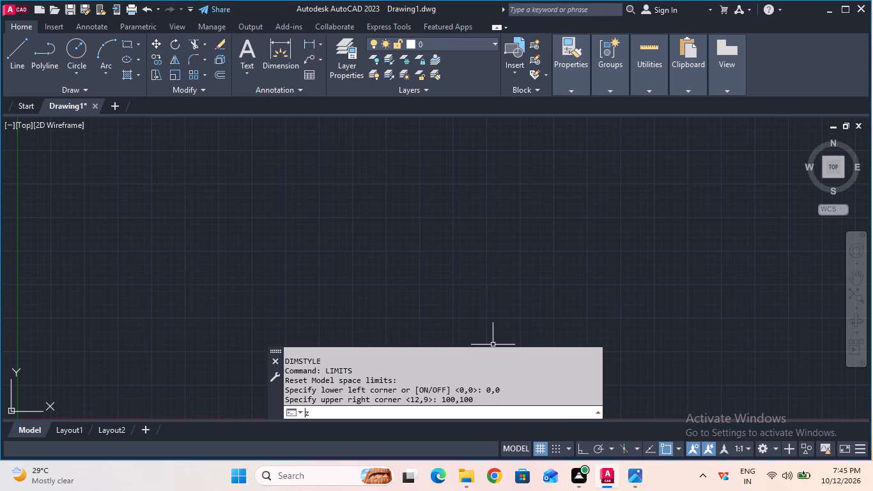
key("Return")
key("a")
key("Return")
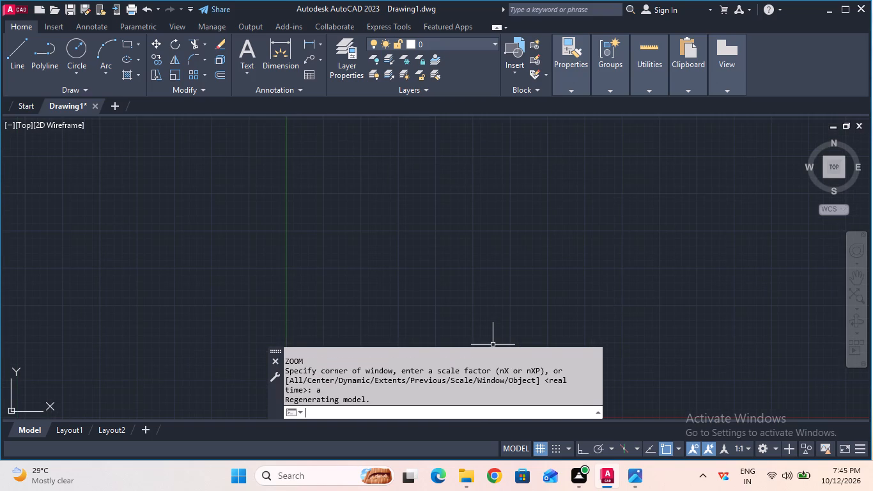
Turn on Ortho mode.
key("F8")
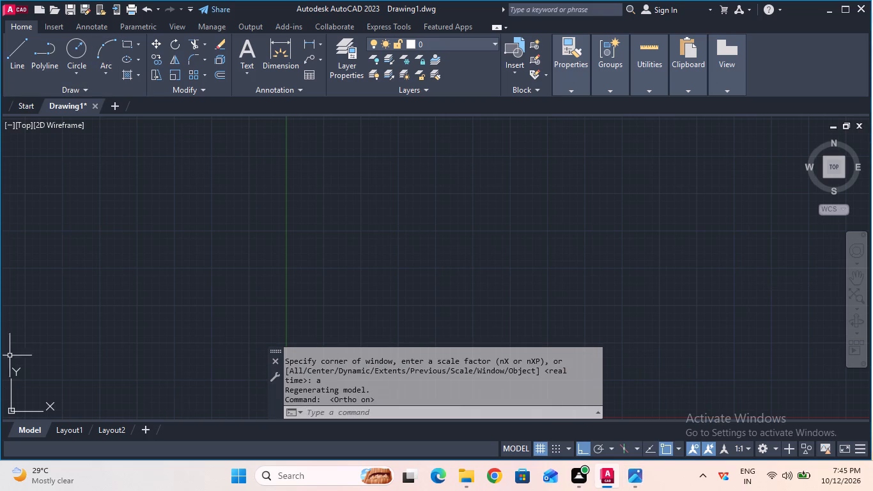
Draw a circle with a radius of 45 mm in the open area to the upper right of the origin.
left_click(79, 58)
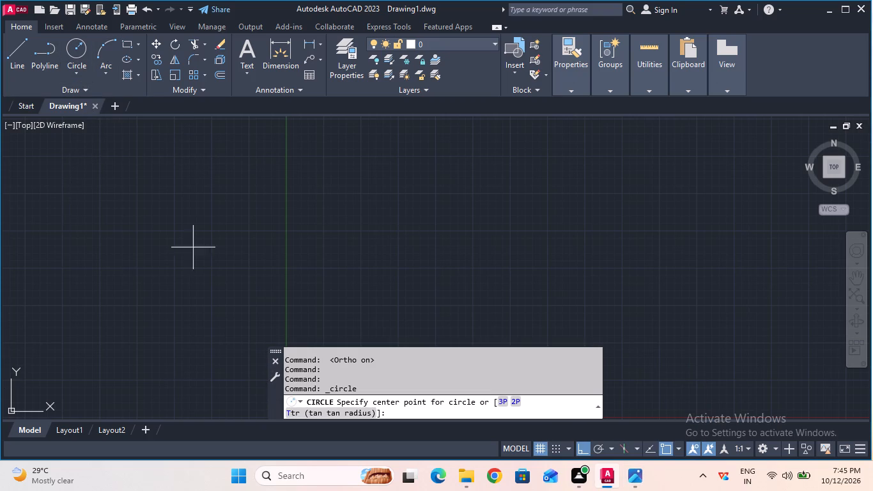
left_click(568, 234)
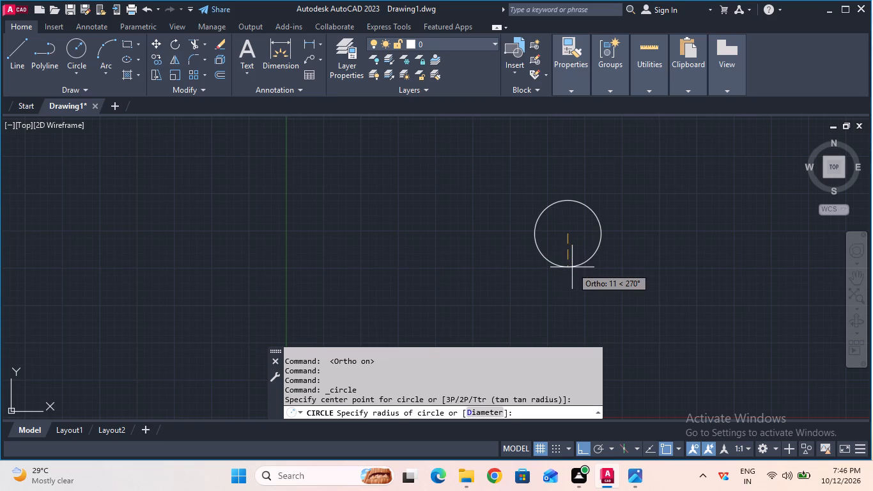
type("45")
key("Return")
Load the CENTER linetype from acad.lin into the drawing.
scroll(572, 267, "down", 2)
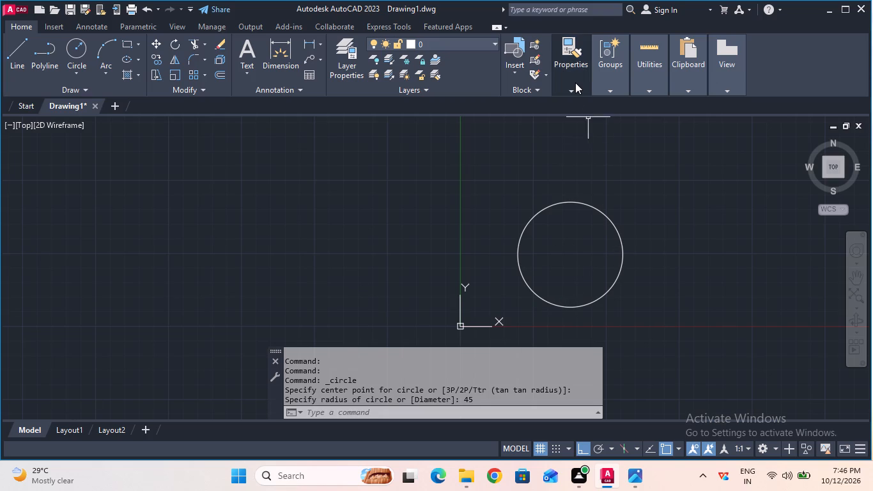
left_click(617, 135)
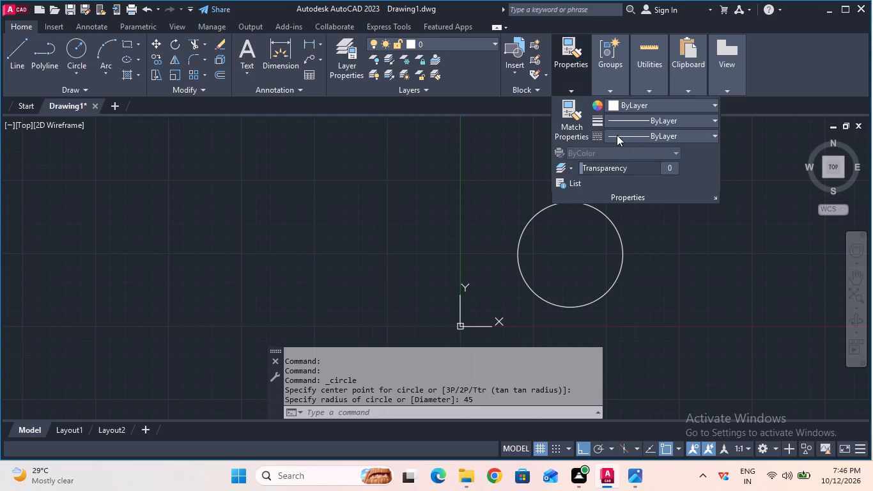
left_click(633, 191)
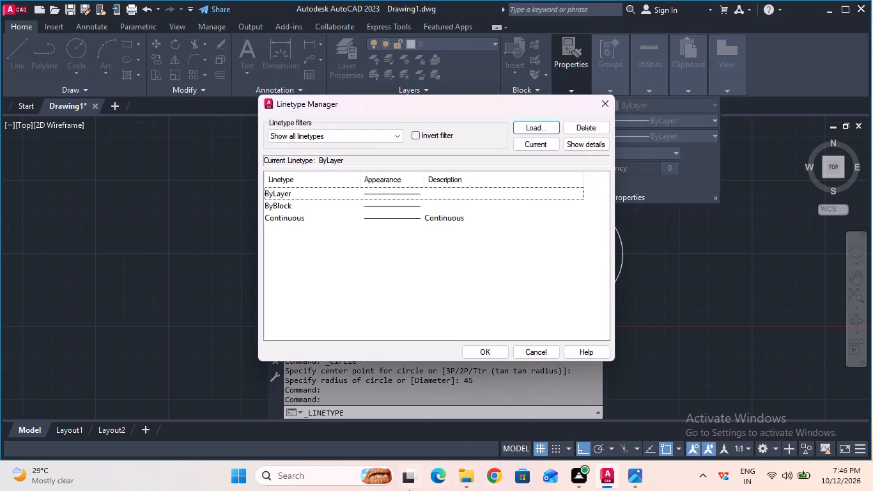
left_click(546, 123)
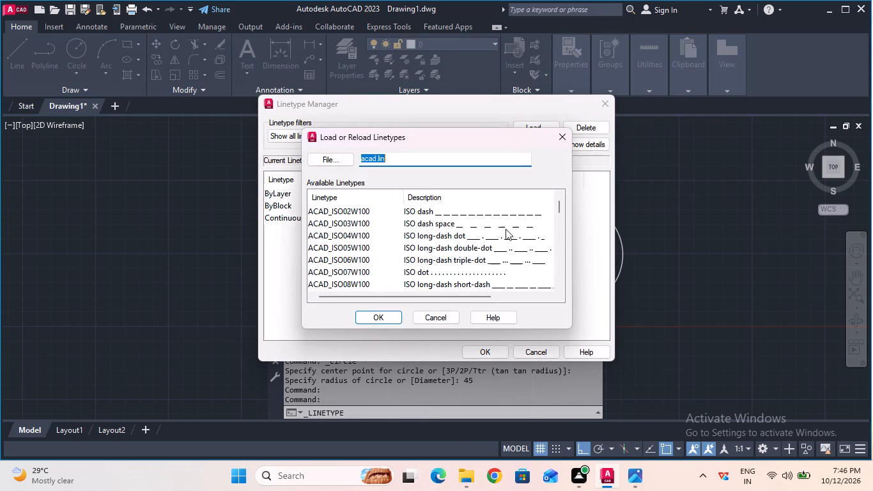
scroll(474, 265, "down", 3)
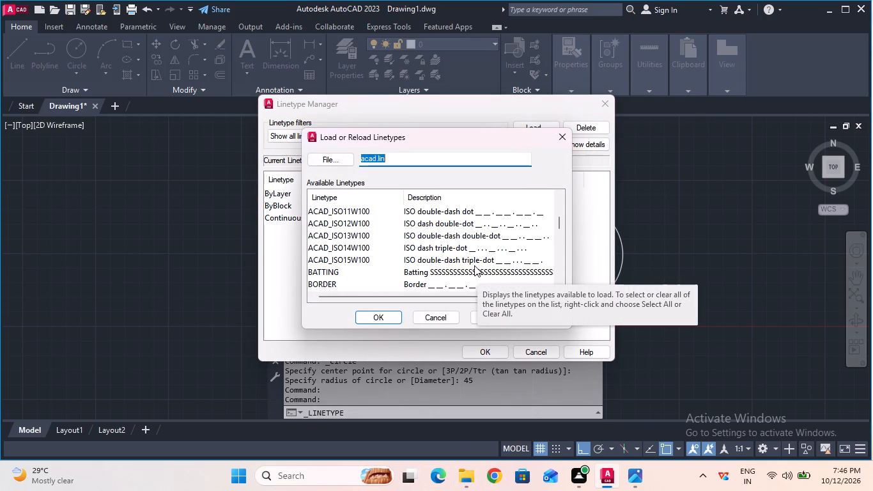
scroll(474, 265, "down", 1)
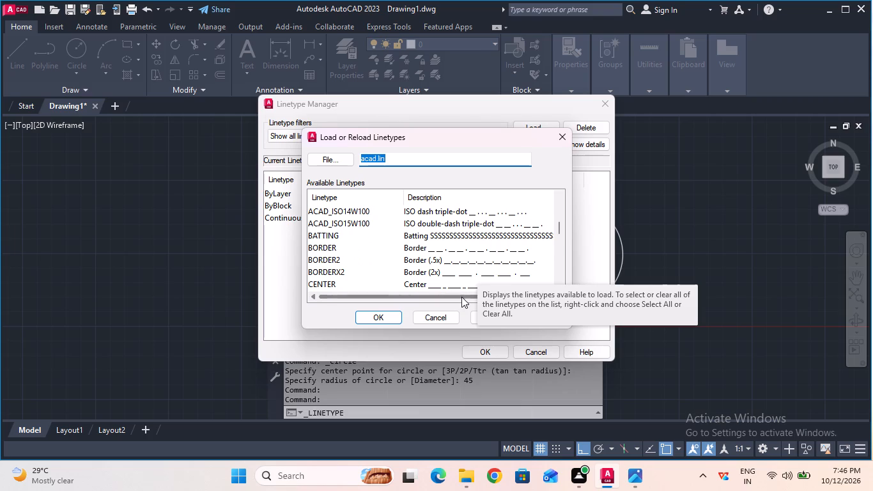
left_click(468, 284)
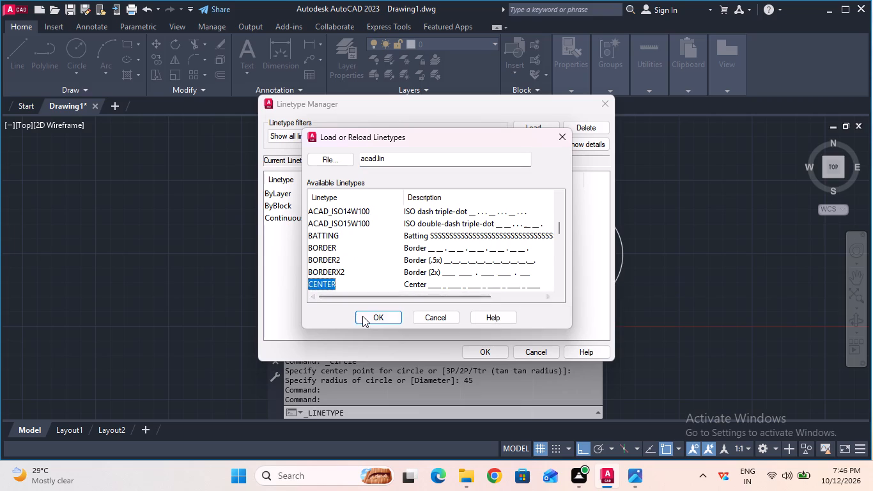
left_click(363, 316)
left_click(478, 346)
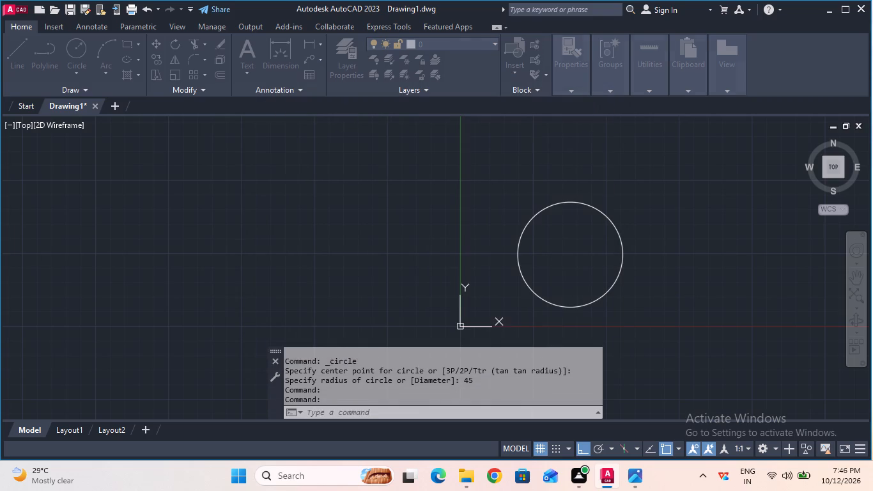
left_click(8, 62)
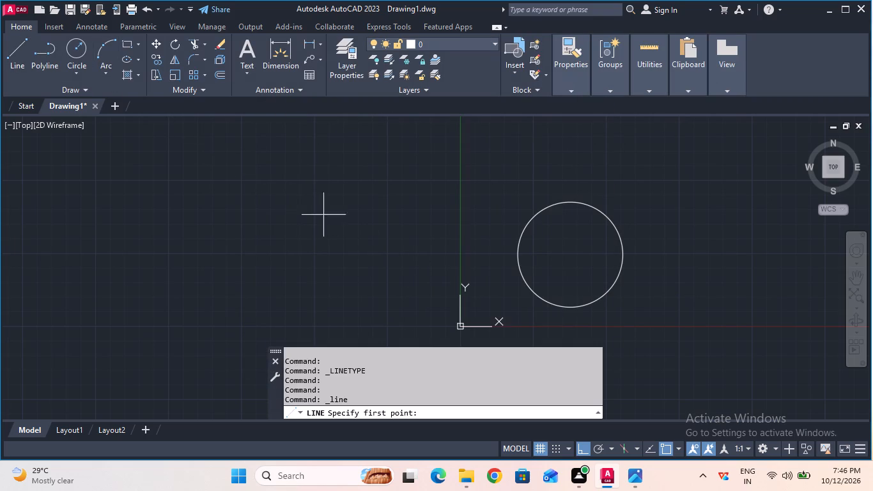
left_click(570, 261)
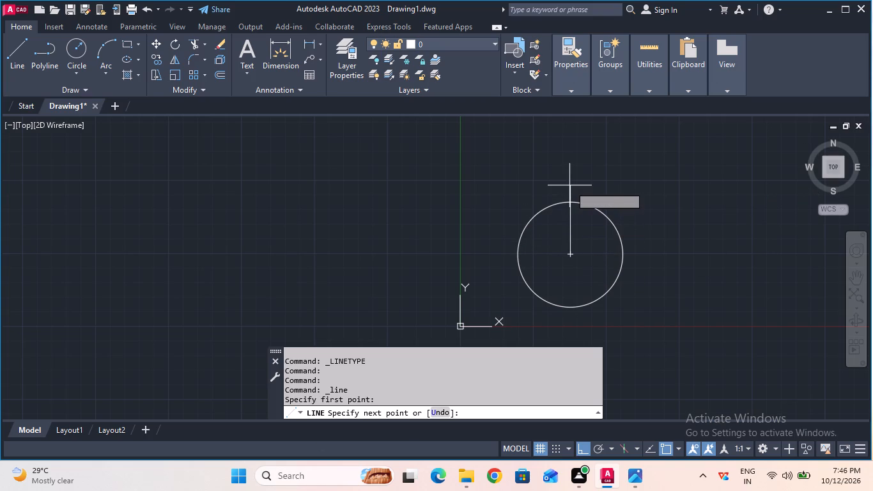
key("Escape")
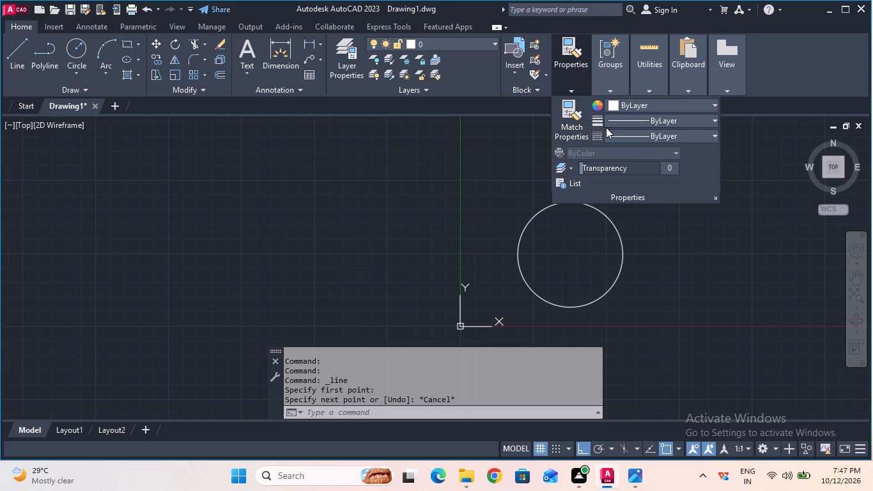
Make CENTER the current linetype and draw a 60 mm vertical line upward from the circle's centre.
left_click(609, 132)
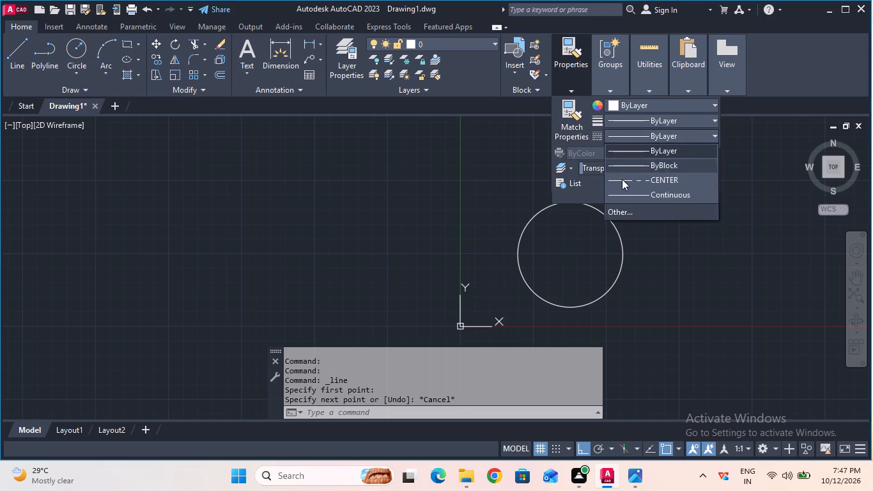
left_click(622, 180)
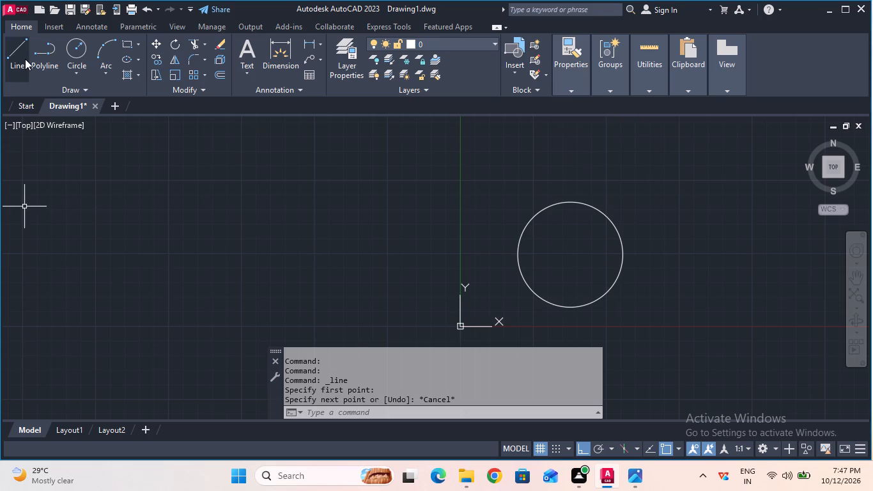
left_click(25, 59)
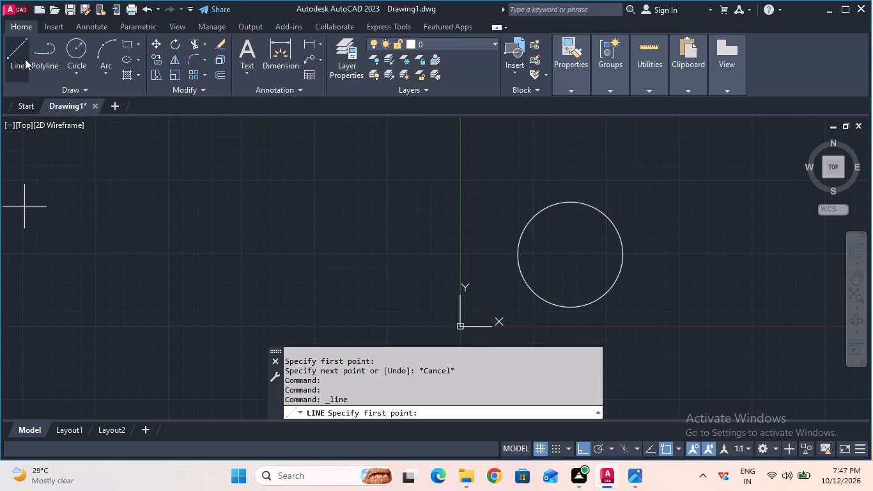
left_click(568, 251)
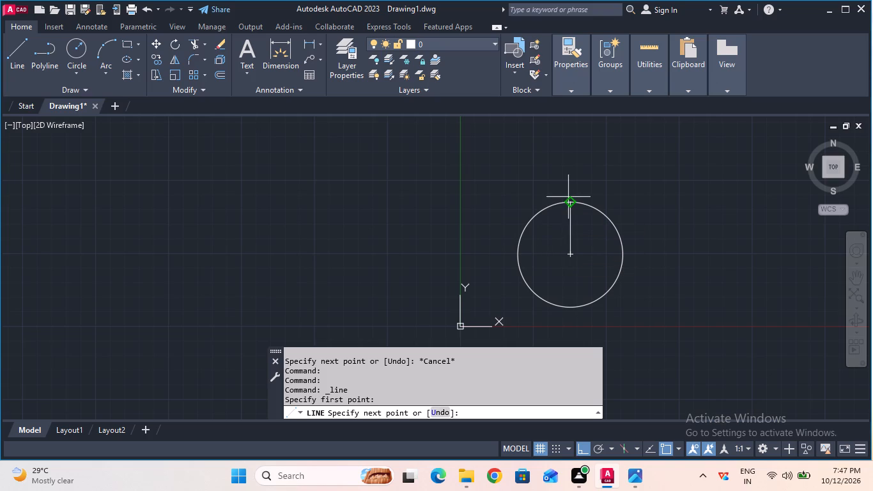
type("60")
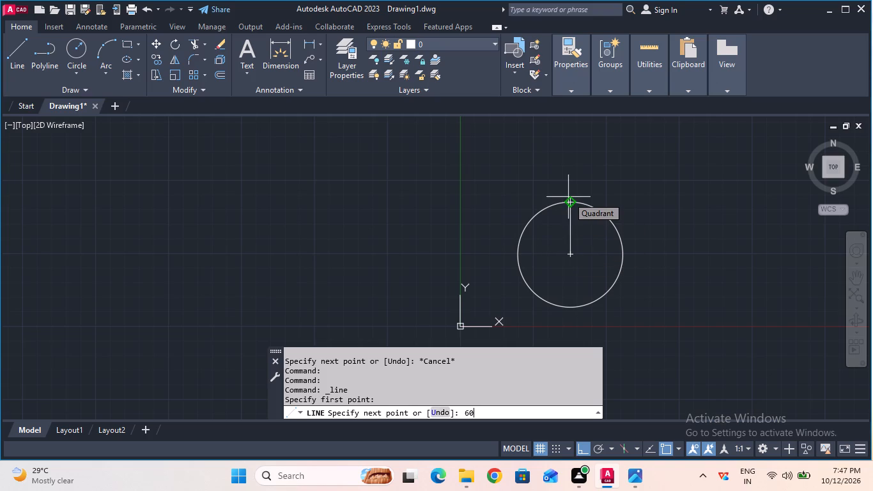
key("Return")
key("Escape")
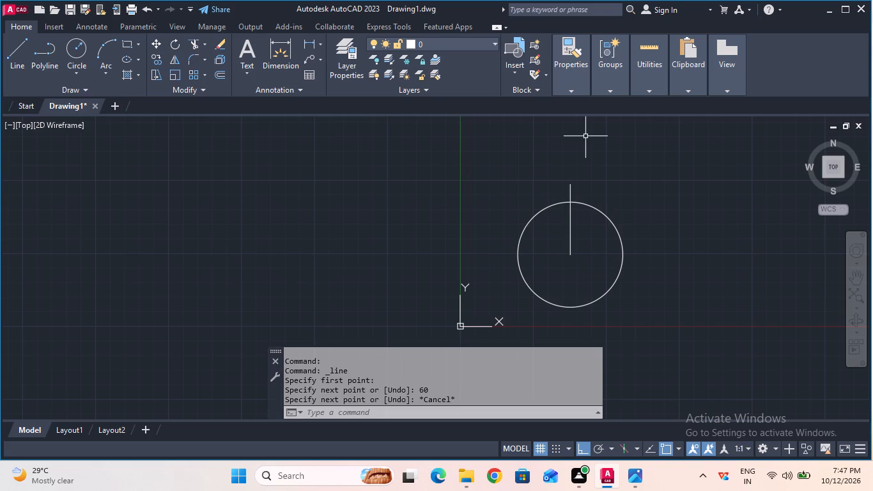
Draw a second 60 mm vertical centreline downward from the circle's centre.
scroll(585, 136, "up", 1)
scroll(585, 136, "down", 2)
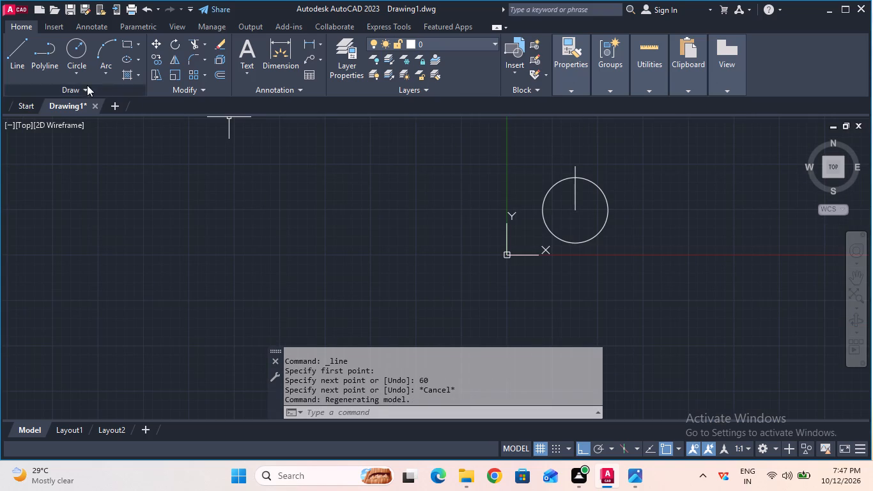
left_click(26, 72)
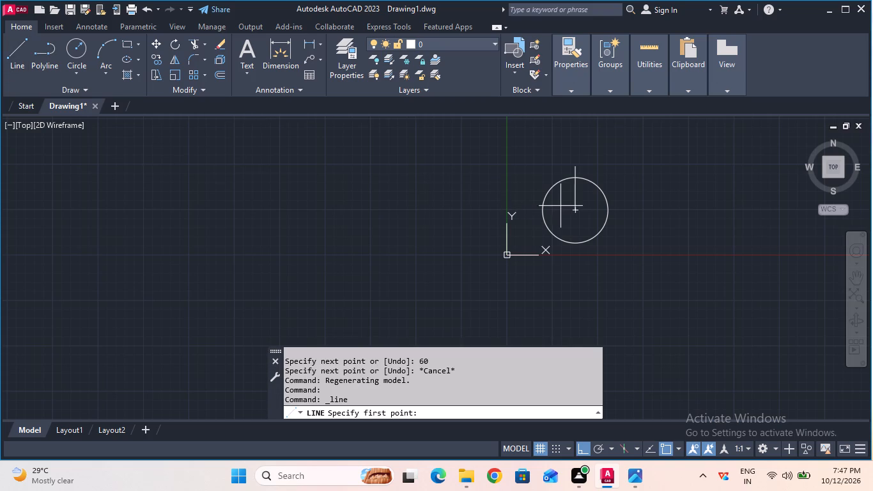
left_click(575, 209)
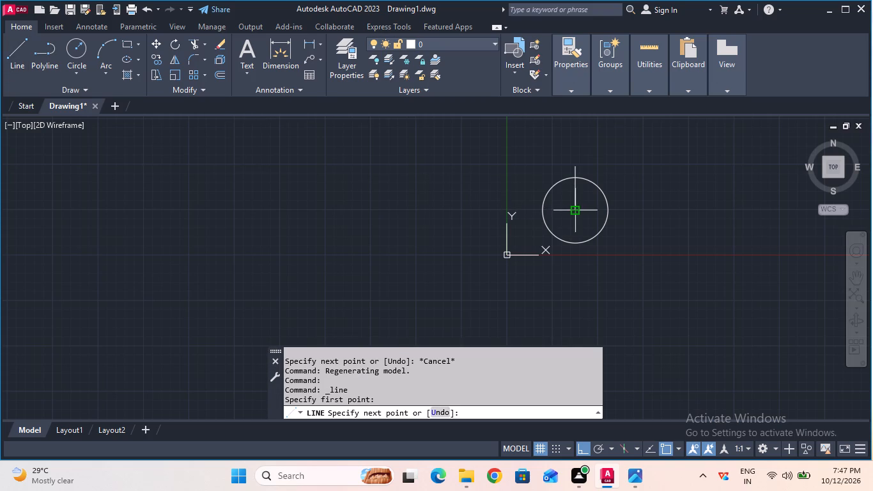
type("60")
key("Return")
key("Escape")
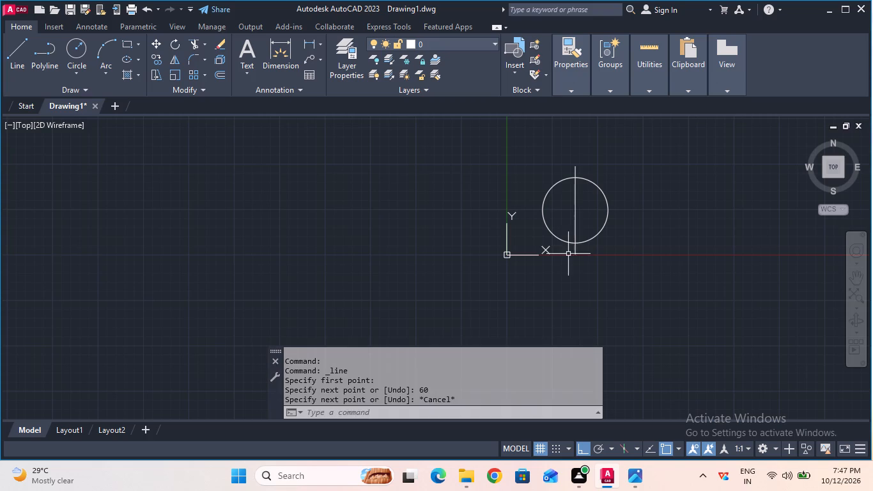
Examine the vertical centreline through the circle and how its linetype displays.
scroll(511, 259, "up", 1)
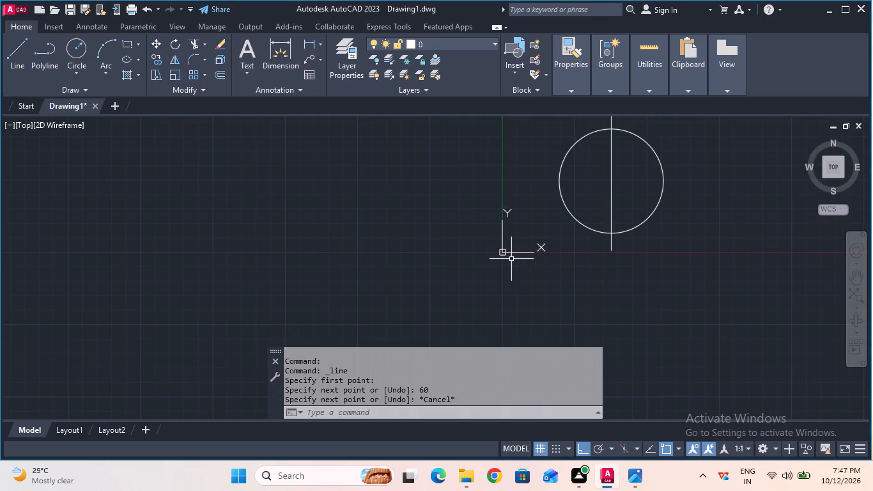
scroll(418, 212, "up", 2)
scroll(668, 240, "down", 1)
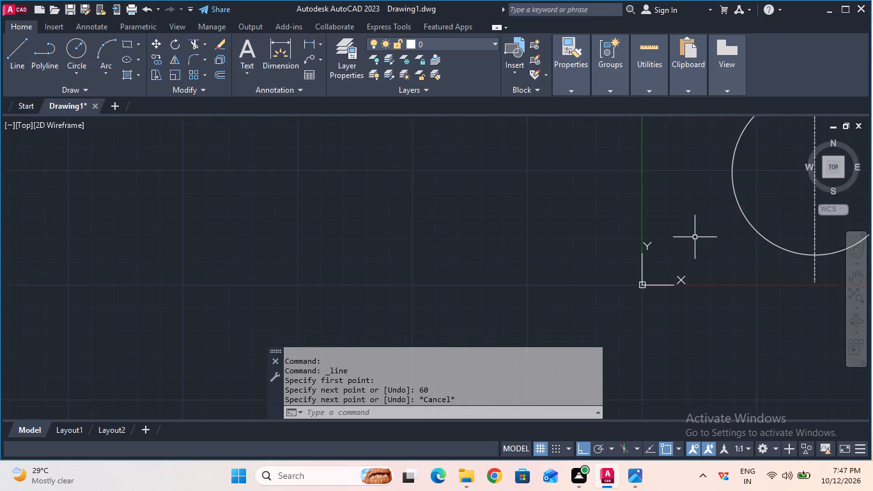
scroll(695, 237, "down", 1)
middle_click_drag(695, 237, 453, 310)
middle_click(410, 320)
scroll(511, 270, "up", 1)
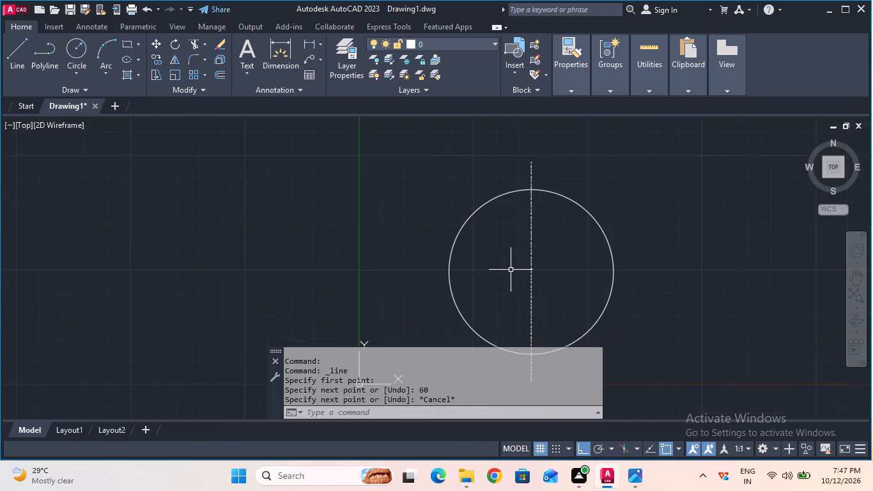
scroll(511, 270, "up", 1)
scroll(511, 269, "down", 1)
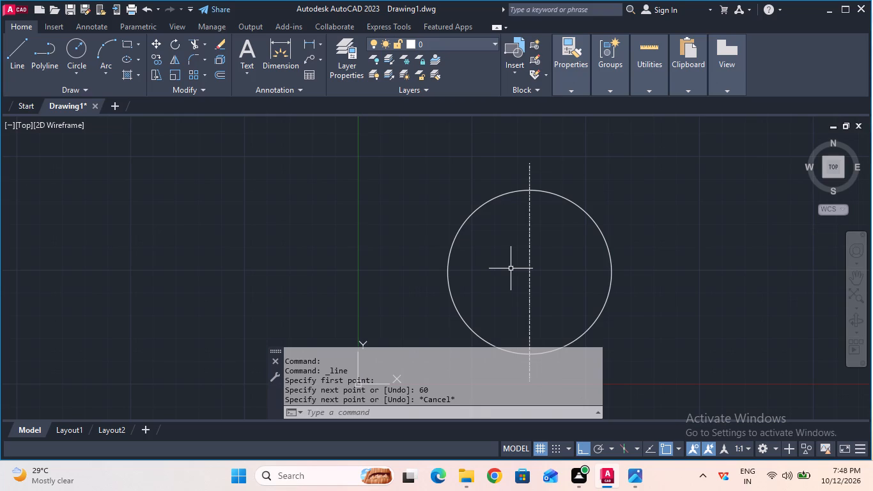
scroll(511, 269, "down", 1)
Set the current linetype back to ByLayer and draw a 25 mm radius circle concentric with the 45 mm radius circle.
left_click(74, 76)
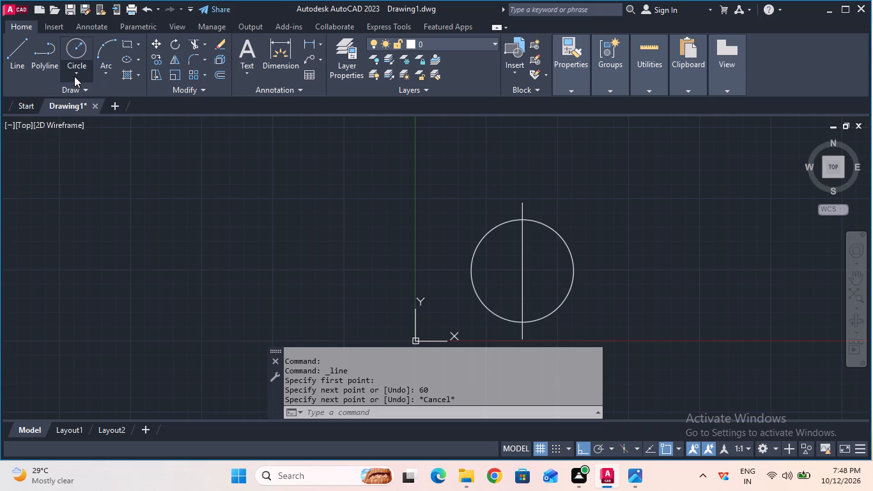
left_click(561, 79)
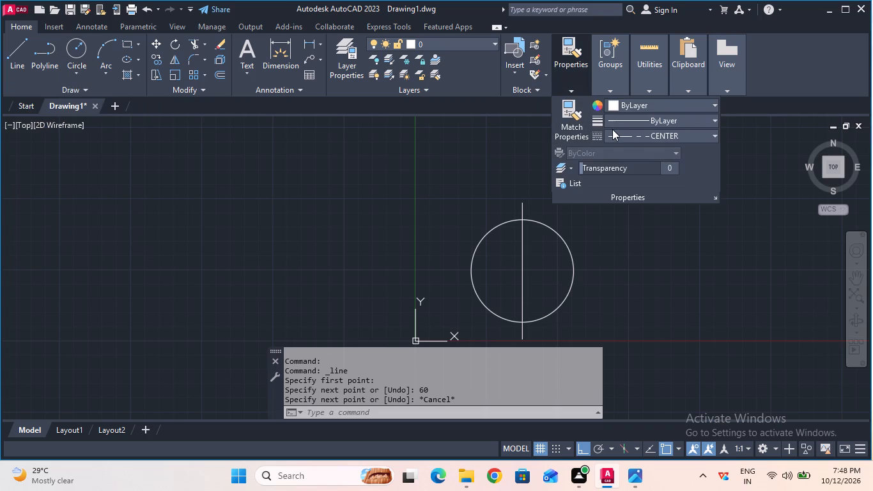
left_click(612, 129)
left_click(618, 146)
left_click(88, 56)
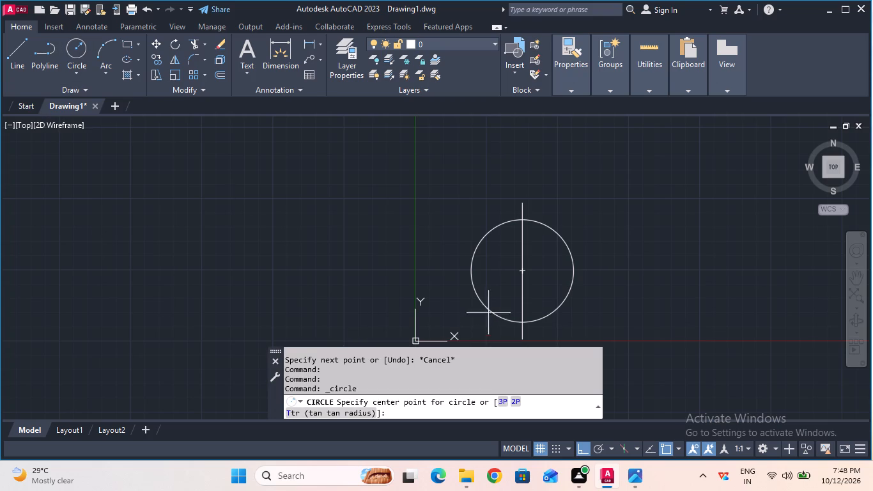
left_click(522, 270)
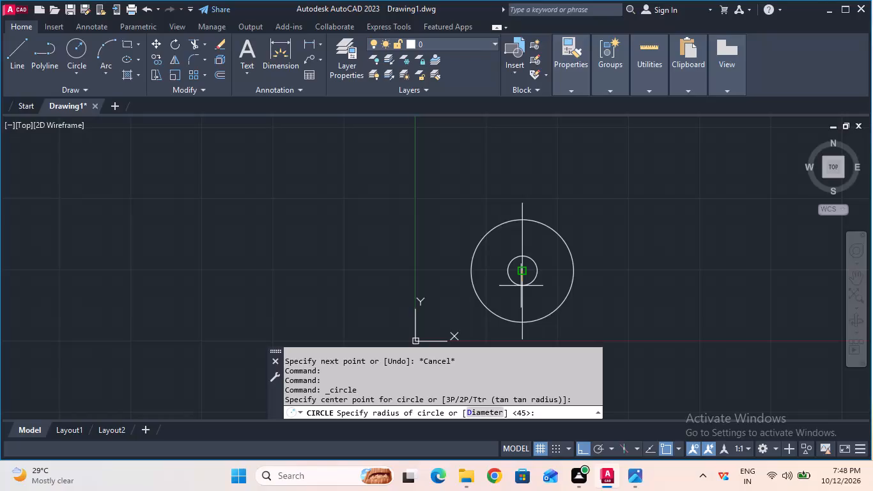
type("25")
key("Return")
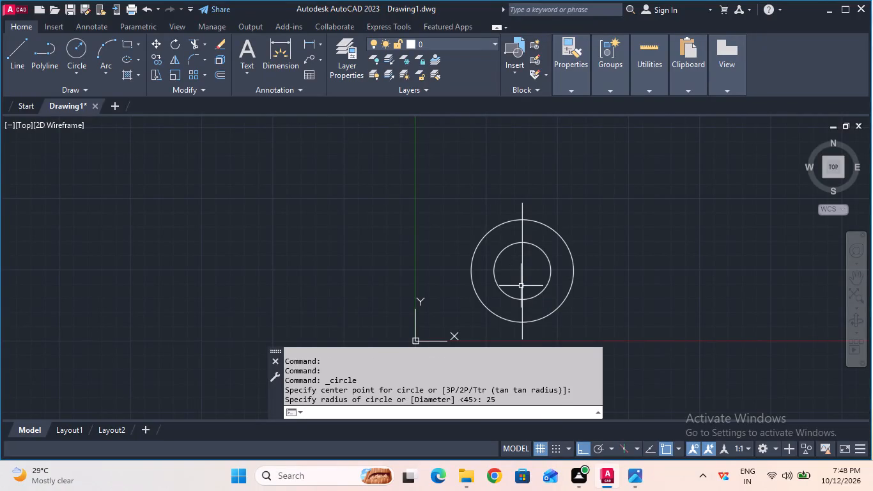
key("Escape")
scroll(521, 286, "up", 1)
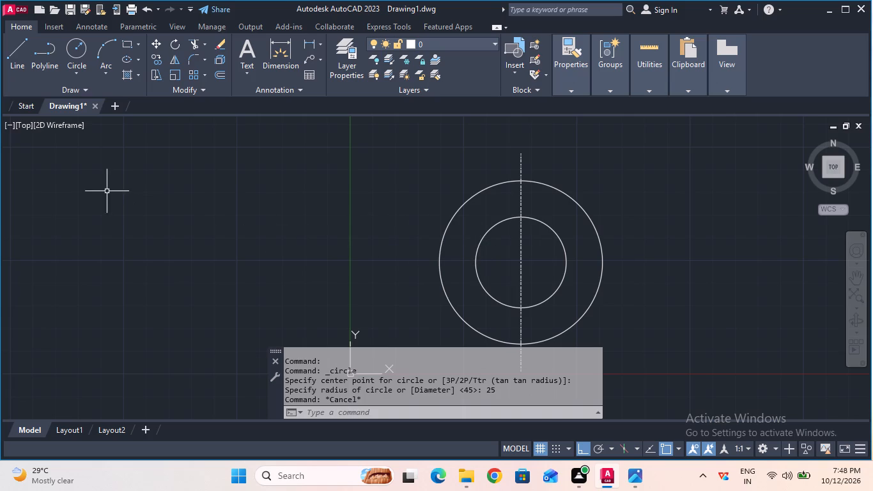
Set the current linetype to CENTER and draw a horizontal centreline across the 45 mm radius circle between its quadrant points.
left_click(82, 50)
key("Escape")
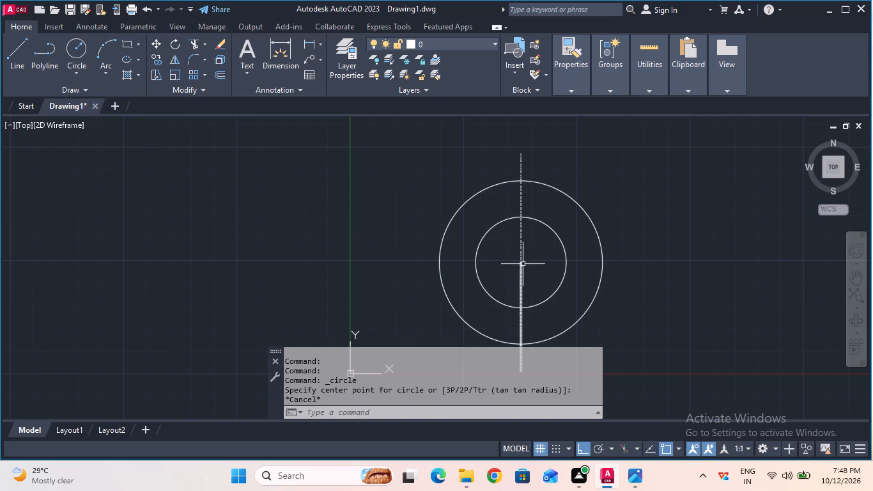
left_click(610, 134)
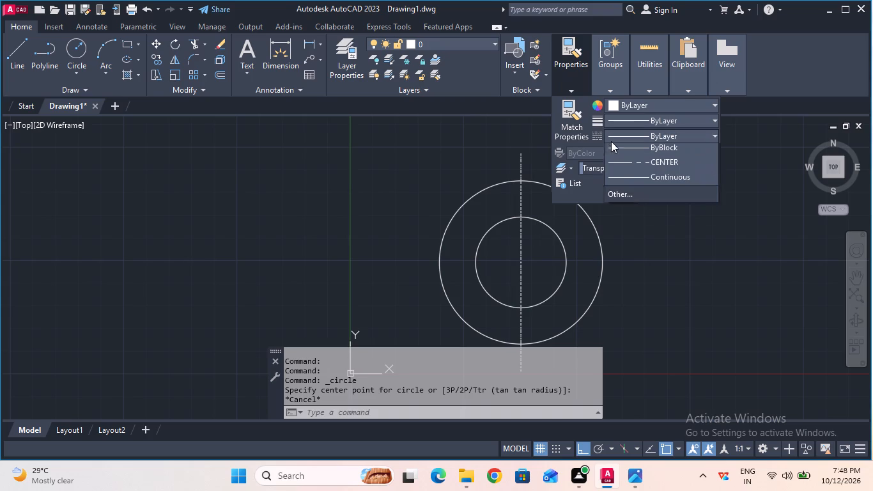
left_click(619, 175)
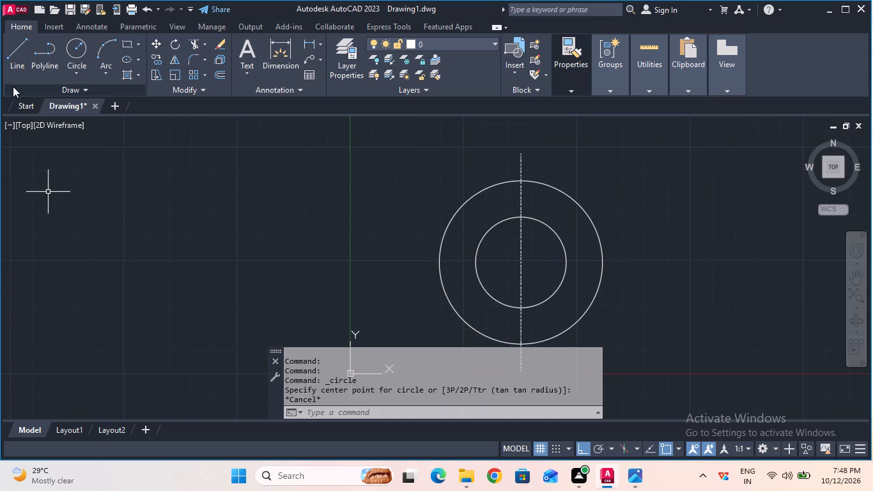
left_click(18, 76)
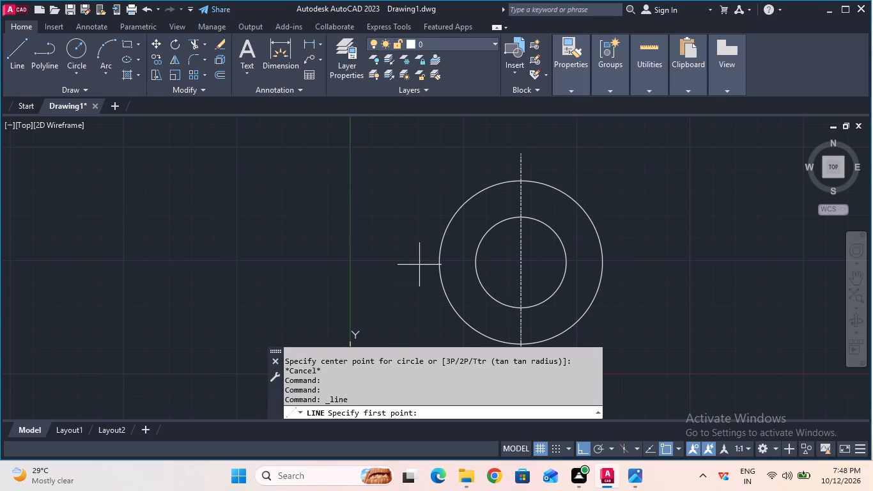
left_click(436, 262)
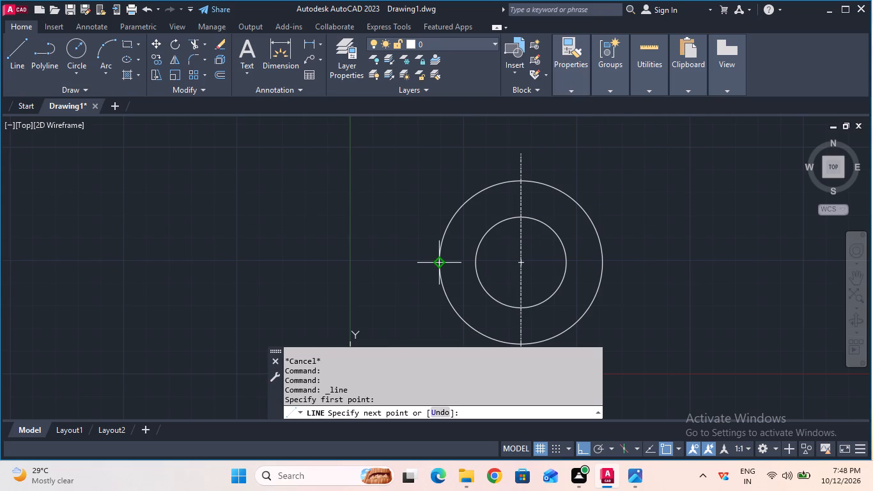
left_click(607, 265)
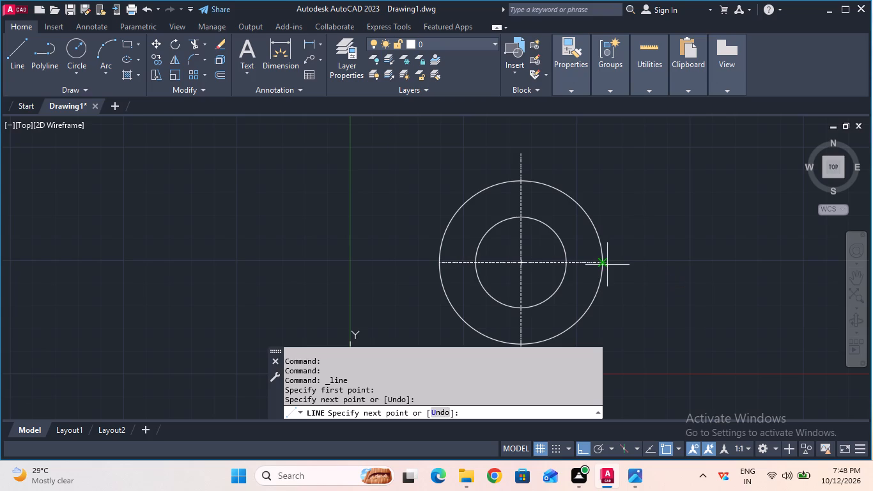
key("Escape")
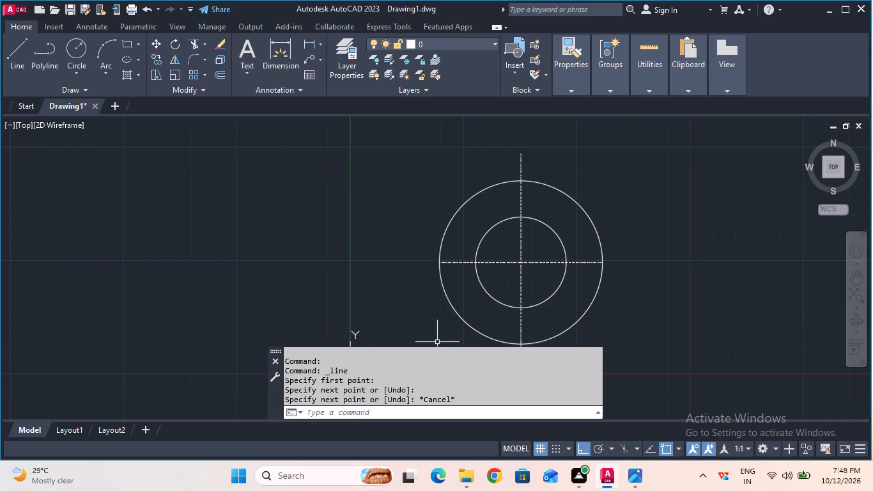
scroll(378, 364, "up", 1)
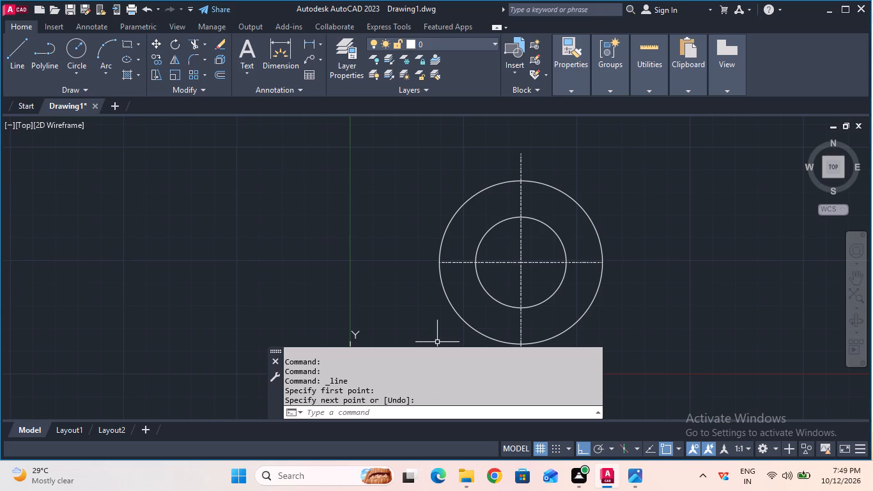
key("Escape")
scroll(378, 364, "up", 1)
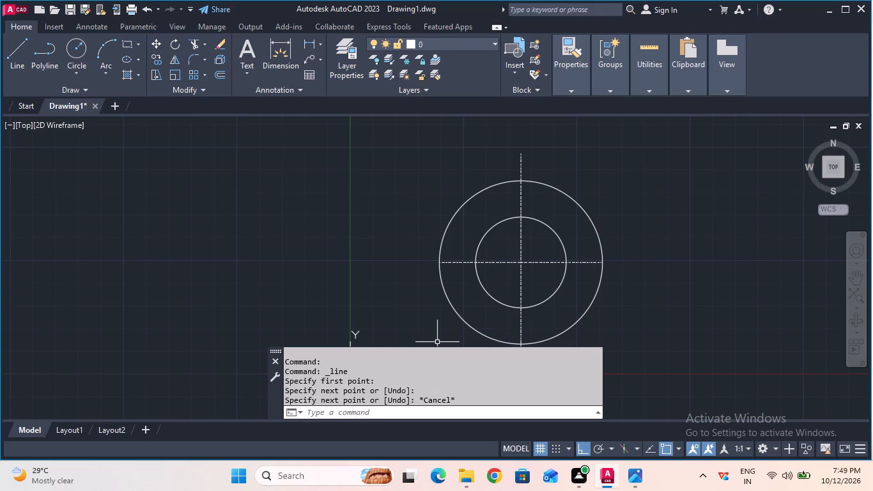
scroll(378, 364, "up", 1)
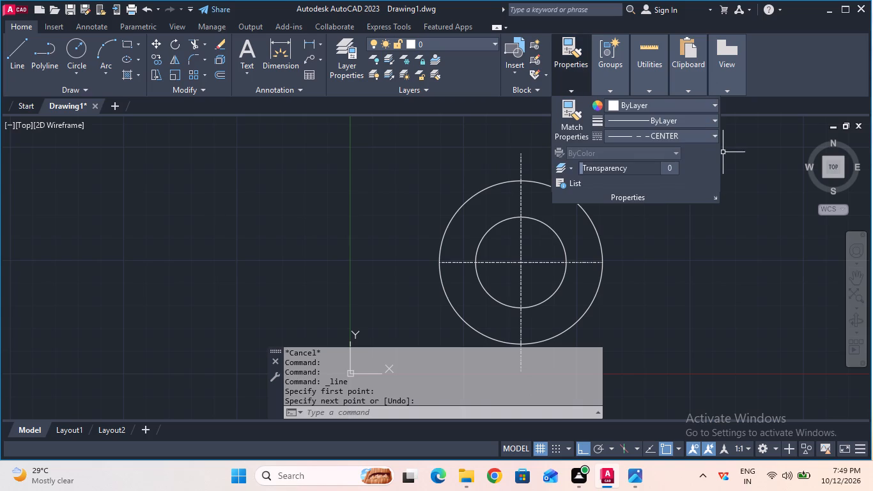
Set the current linetype to ByLayer and draw a 10 mm radius circle centred where the 25 mm radius circle crosses the horizontal centreline's left half.
left_click(676, 131)
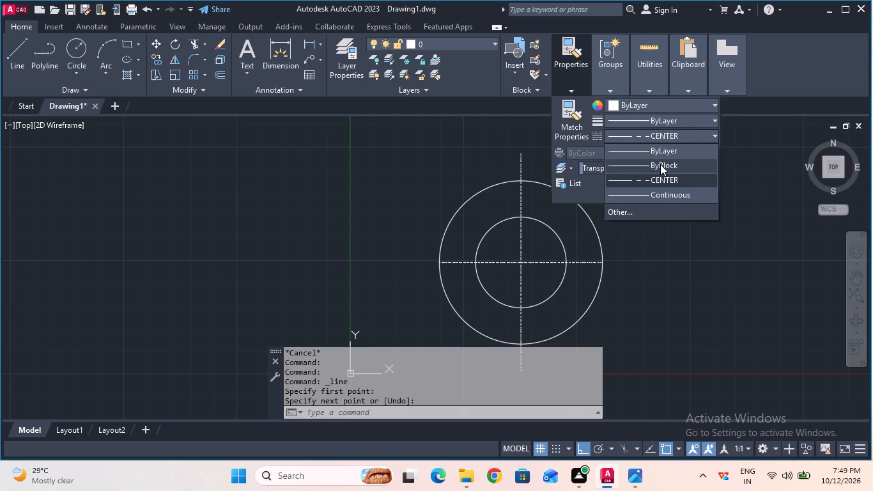
left_click(660, 152)
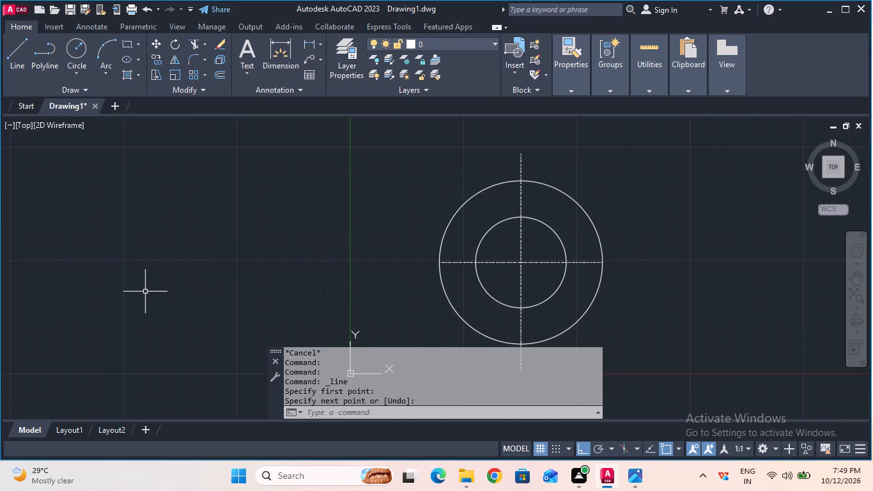
left_click(84, 60)
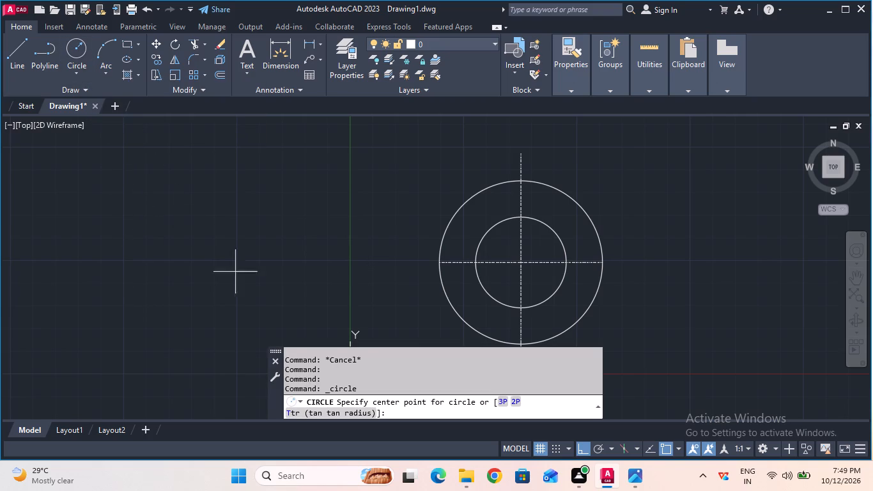
left_click(473, 261)
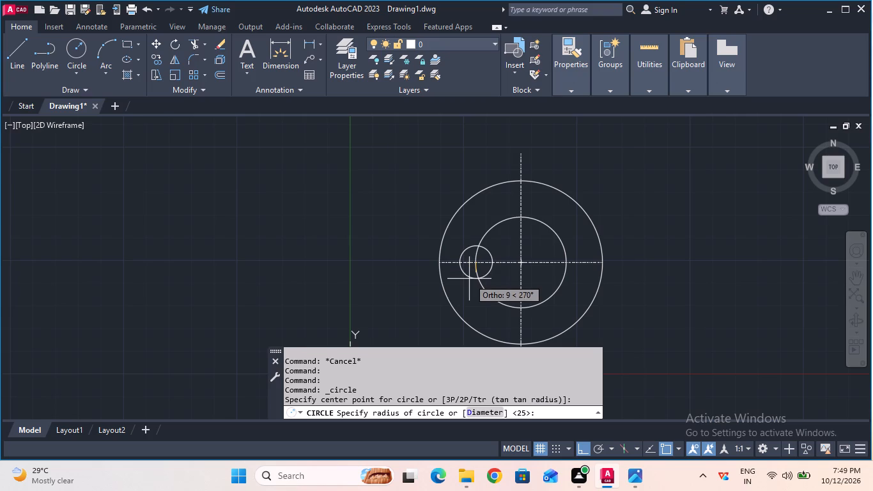
key("1")
key("0")
key("Return")
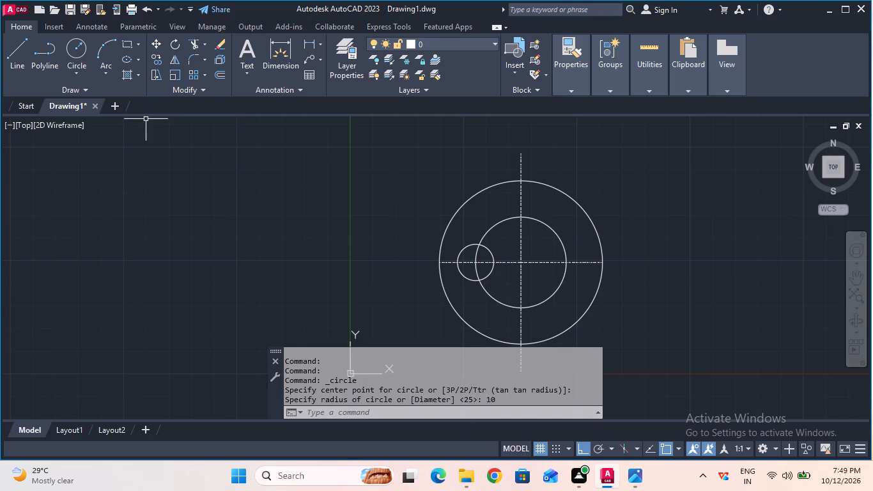
Polar-array the 10 mm radius circle about the common centre with 5 items over 360°, reversing the array direction.
left_click(201, 81)
left_click(212, 134)
left_click(460, 271)
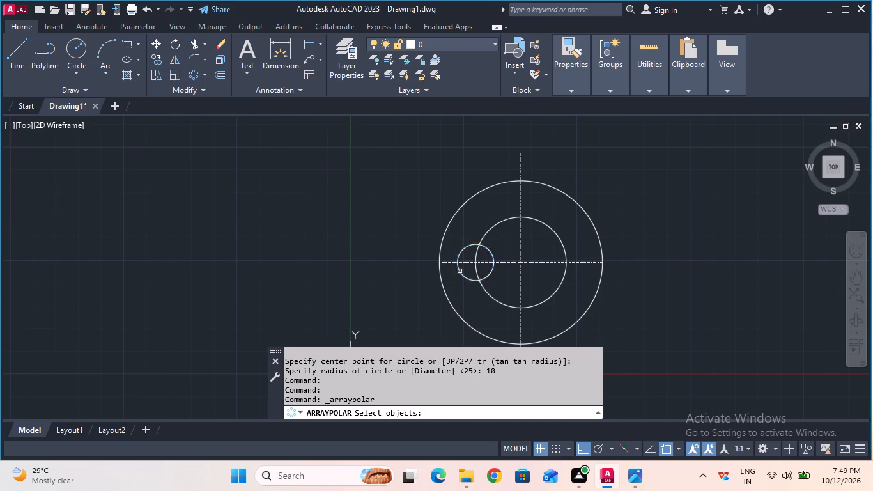
key("Return")
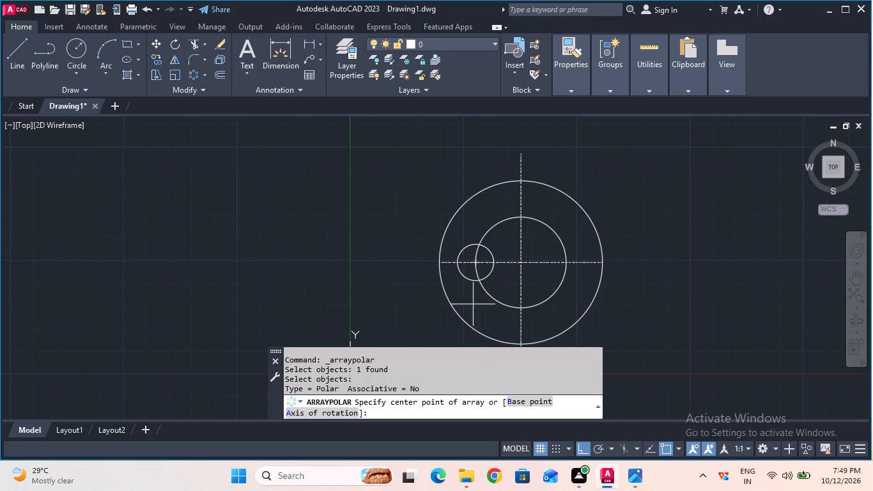
left_click(523, 261)
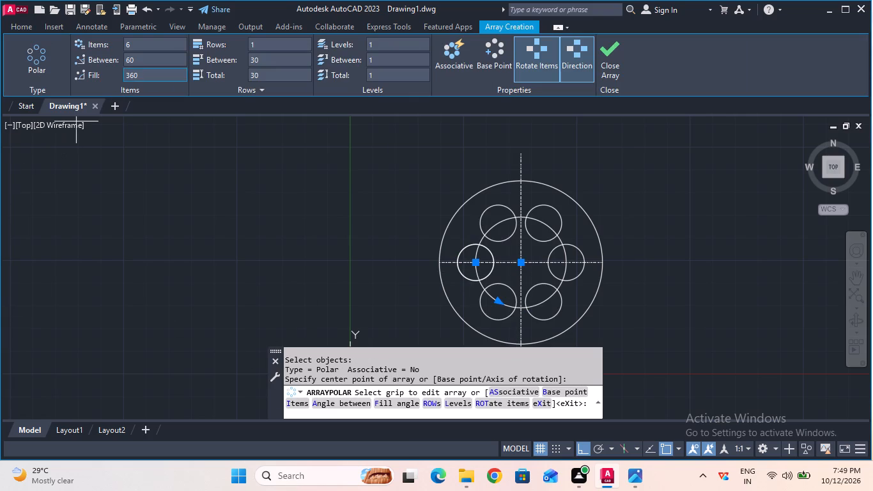
left_click(141, 47)
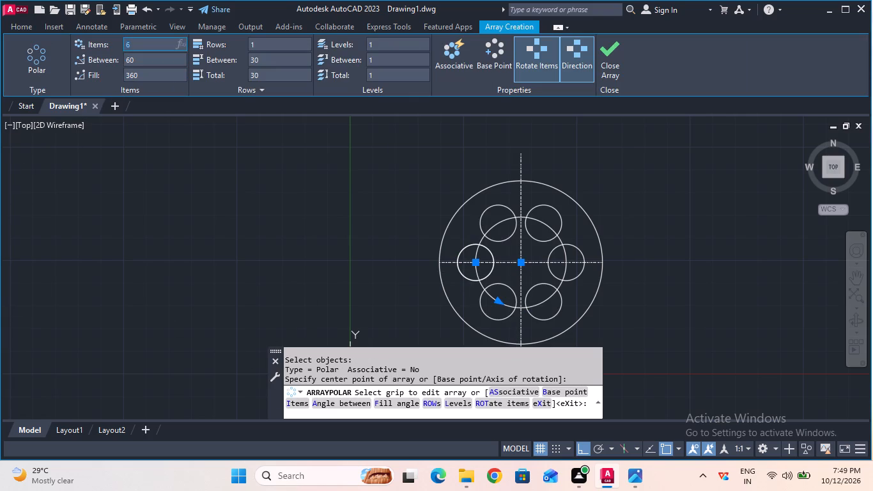
key("5")
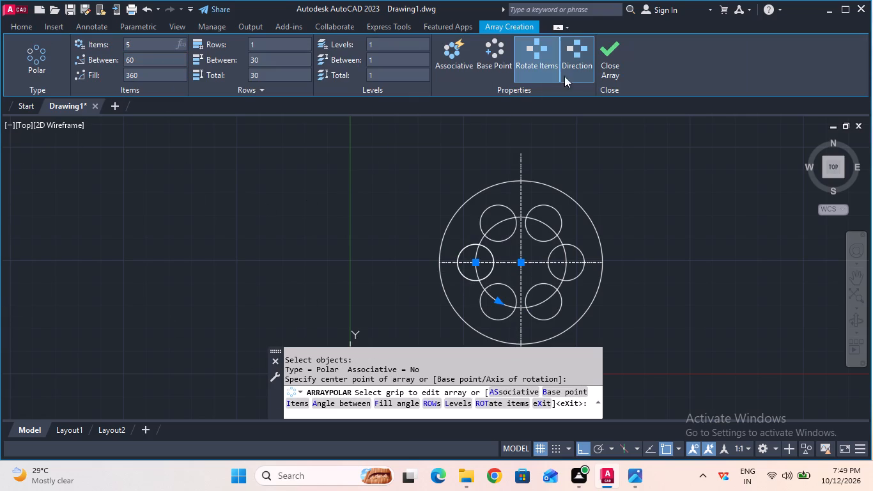
left_click(573, 73)
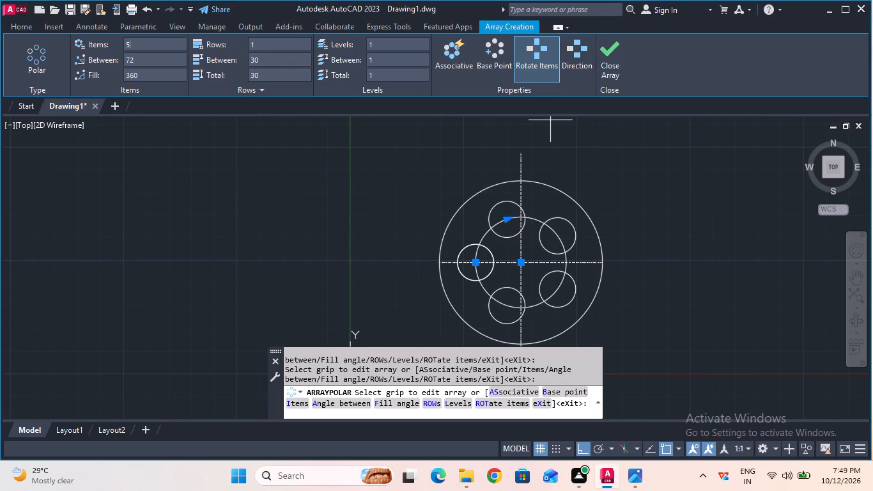
left_click(603, 58)
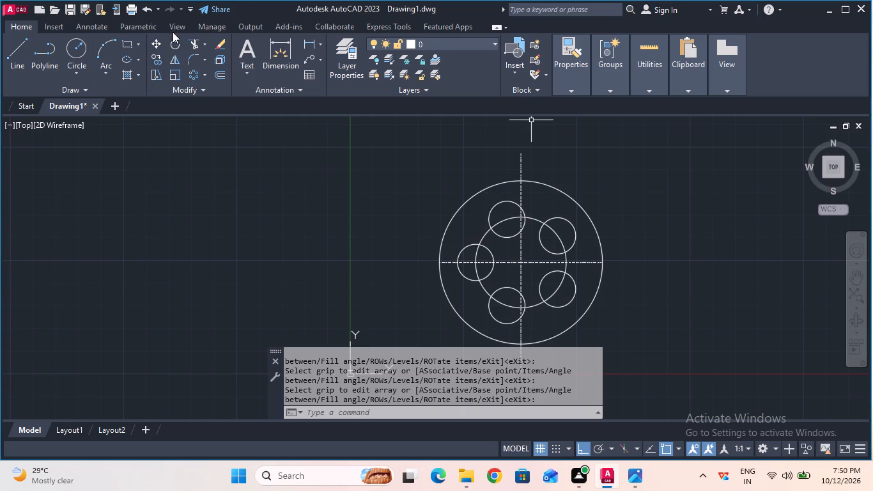
Trim the portions of the upper-left, lower-left and leftmost small circles that lie inside the 25 mm radius circle.
left_click(189, 43)
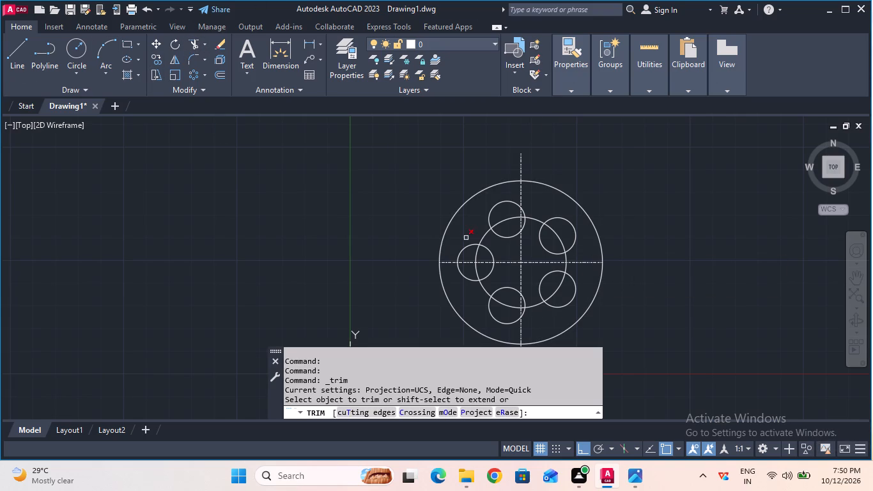
left_click(497, 233)
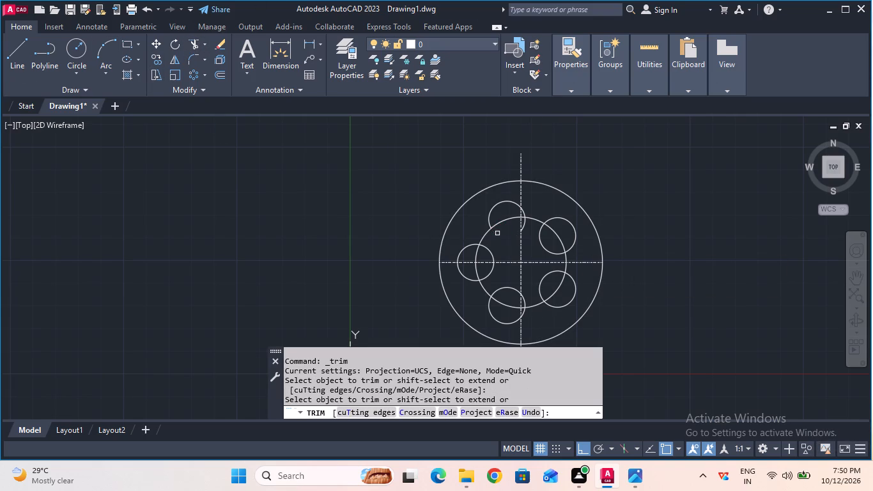
left_click(524, 221)
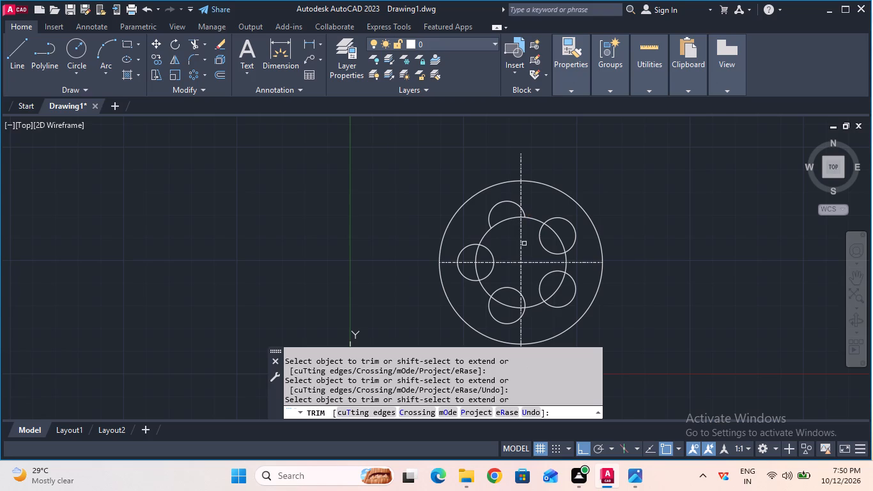
left_click(525, 305)
left_click(501, 286)
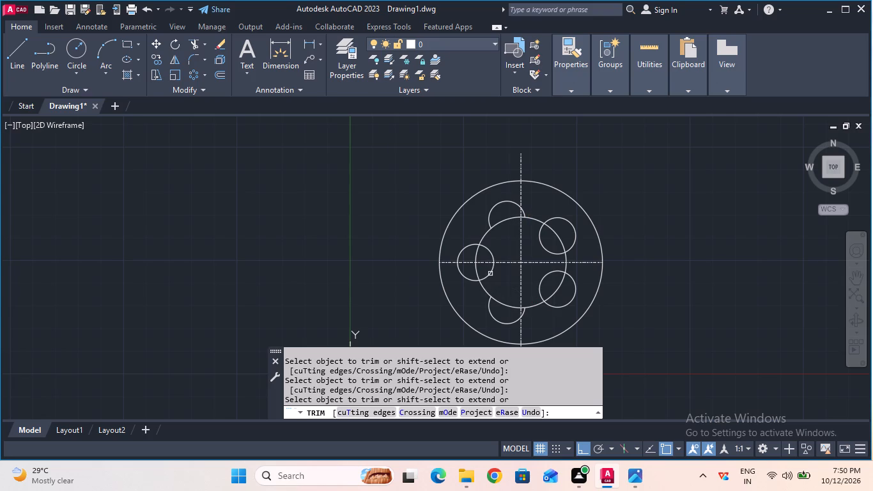
left_click(490, 274)
left_click(486, 250)
Trim the 25 mm radius circle's arcs inside the three left lobes, including the short piece beside the upper vertical centreline.
left_click(475, 254)
left_click(477, 274)
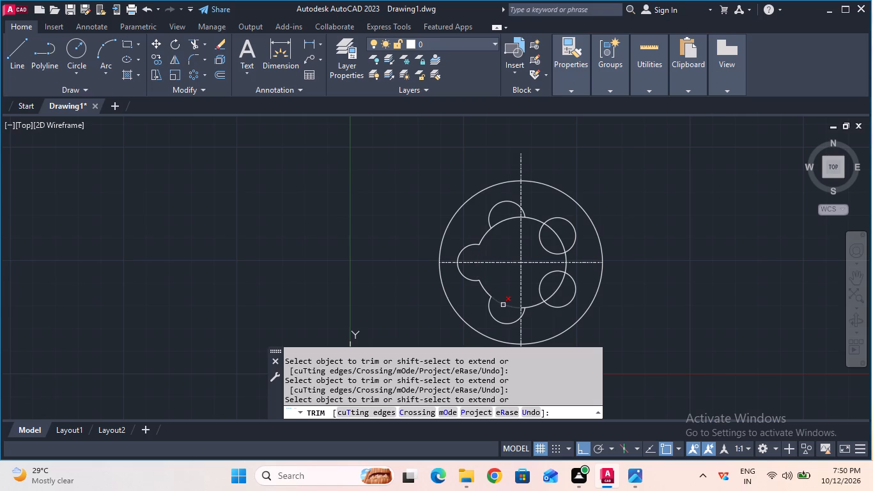
left_click(503, 305)
scroll(509, 302, "up", 1)
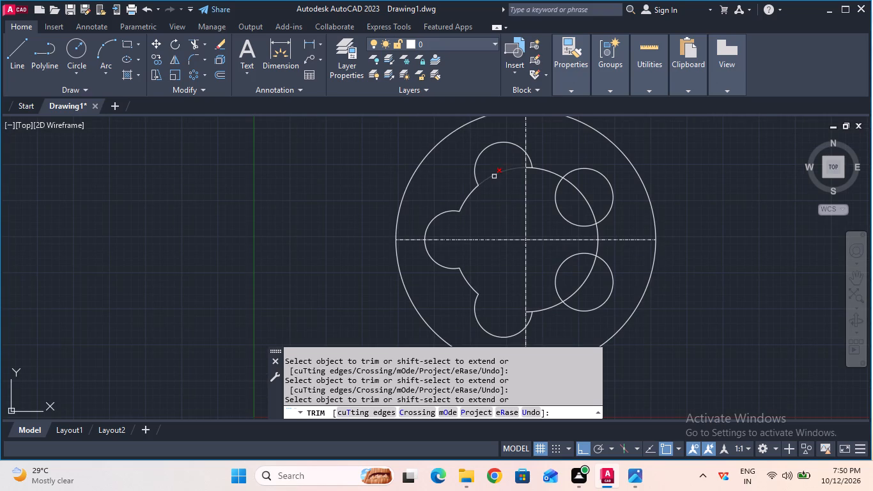
left_click(494, 176)
scroll(533, 195, "up", 1)
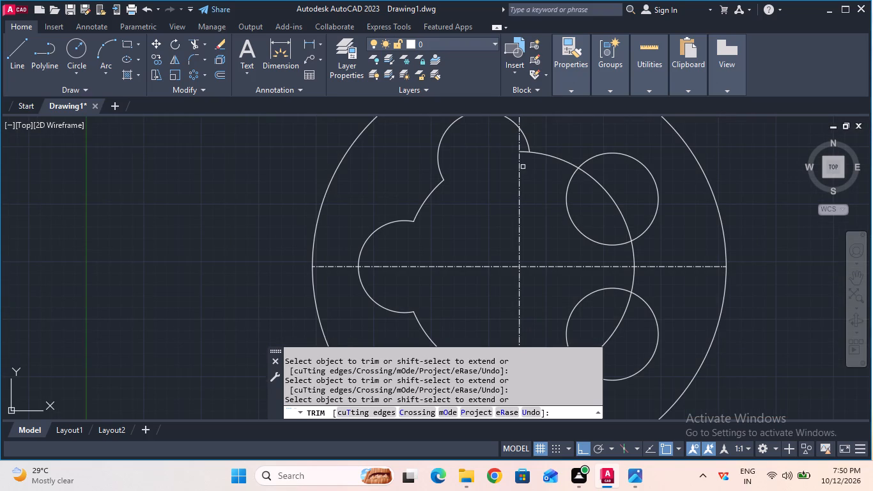
left_click(523, 150)
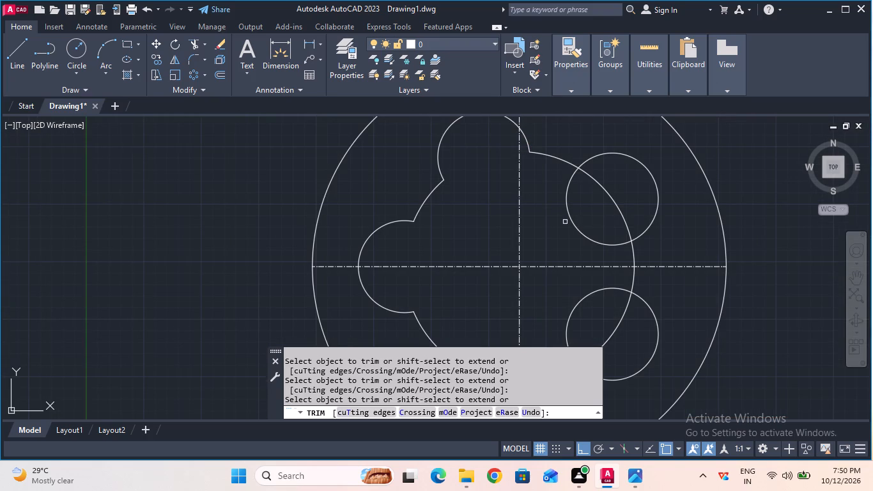
Trim the two right small circles inside the 25 mm radius circle, that circle's arcs within them, and the stub beside the lower vertical centreline.
left_click(571, 221)
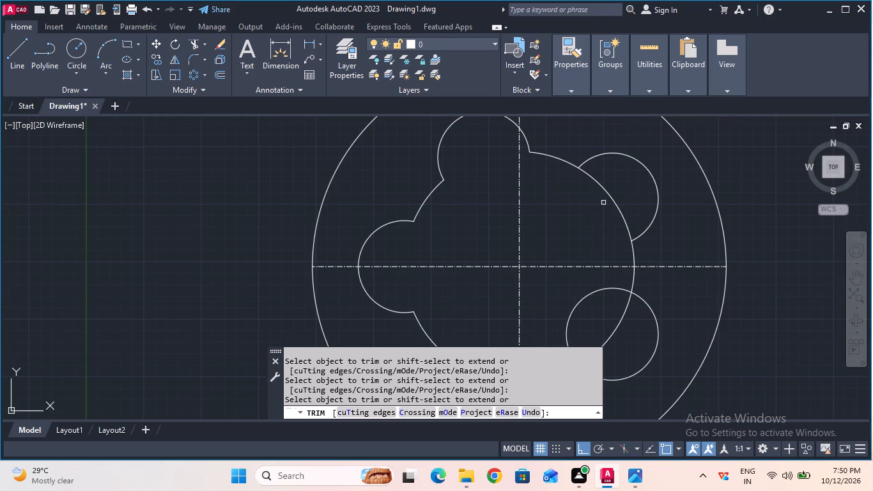
left_click(614, 196)
left_click(598, 290)
left_click(610, 341)
middle_click_drag(610, 341, 616, 253)
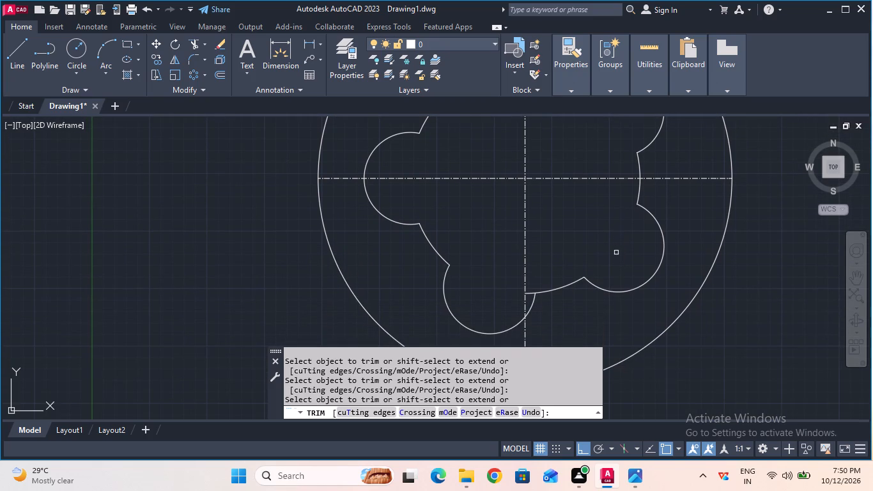
left_click(530, 292)
scroll(562, 215, "down", 2)
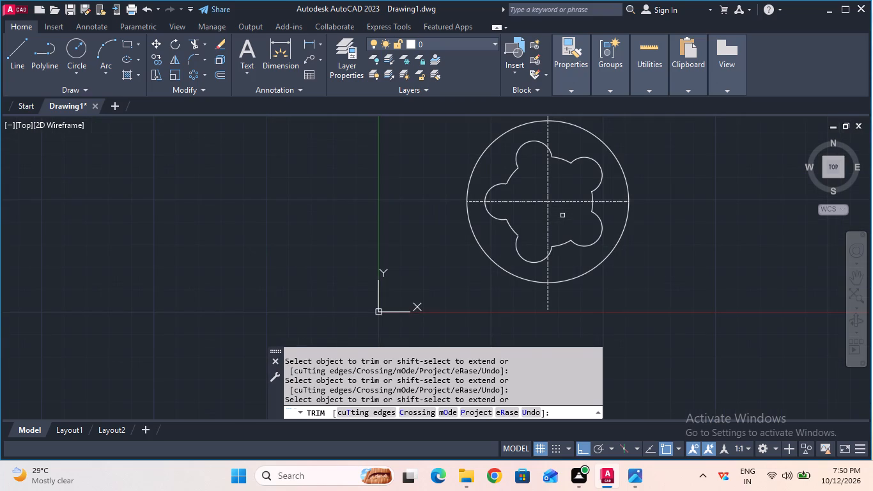
key("Escape")
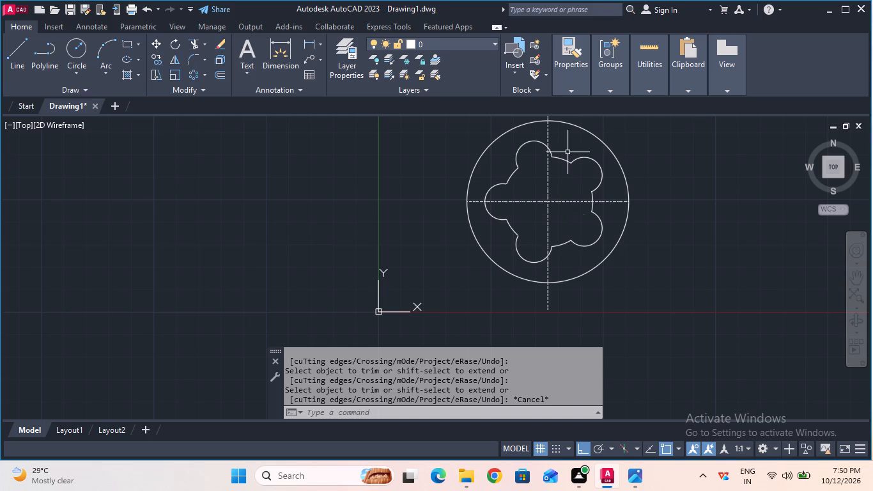
Draw a 20 mm radius circle centred on the upper end of the vertical centreline.
middle_click_drag(665, 213, 653, 315)
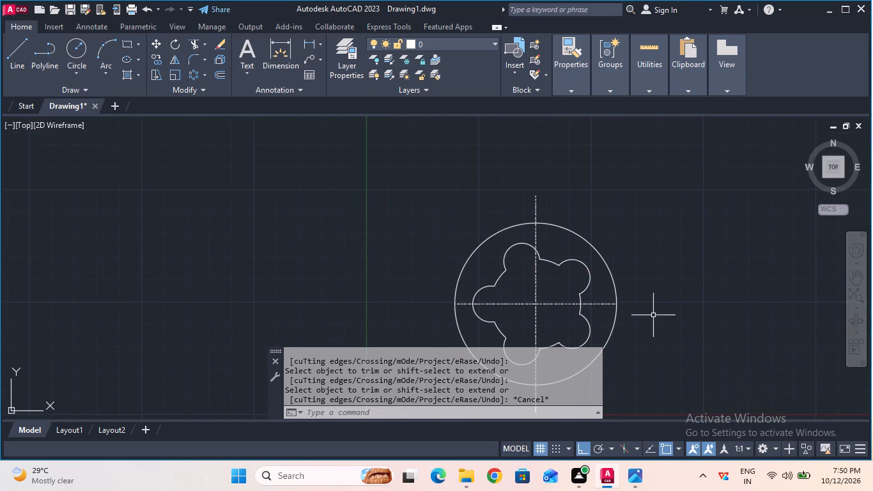
left_click(72, 52)
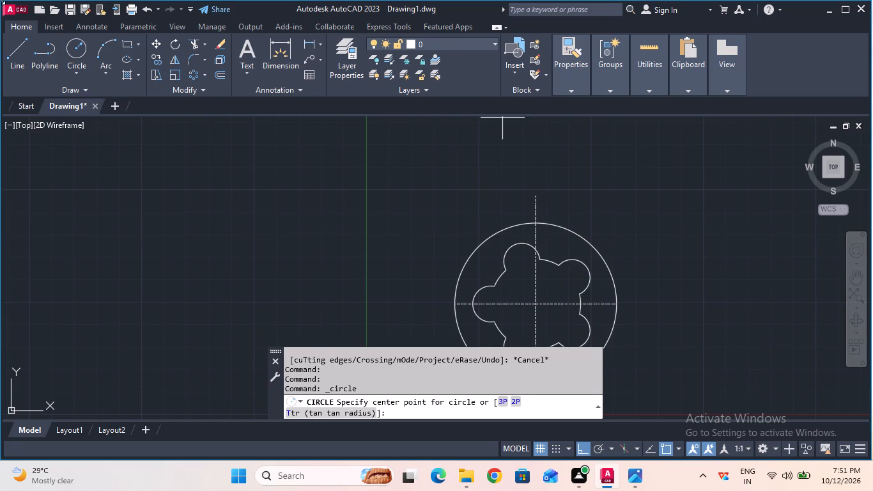
left_click(539, 200)
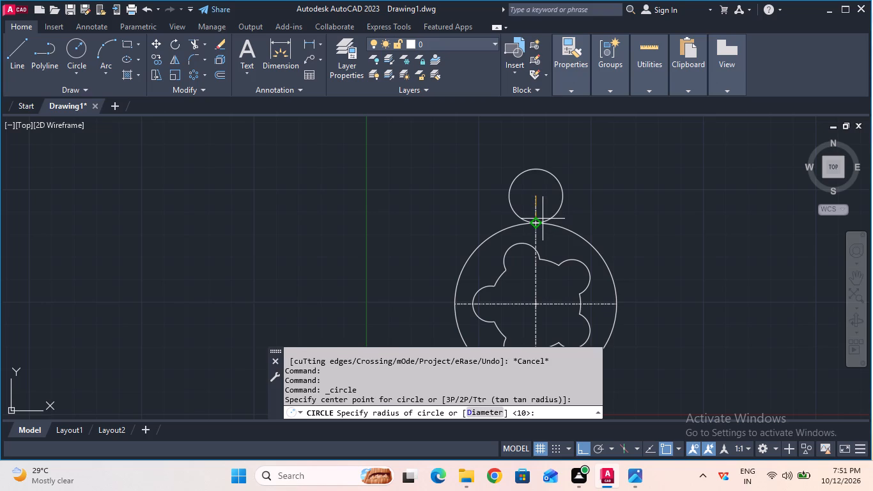
type("20")
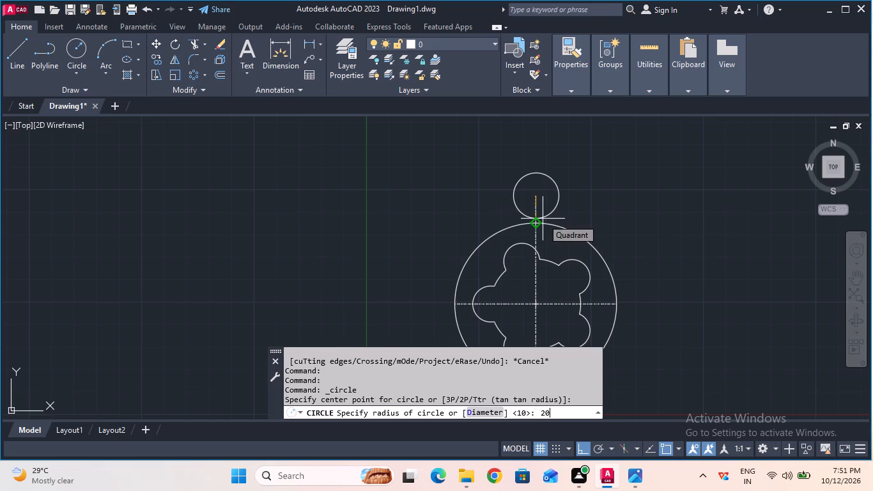
key("Return")
key("Escape")
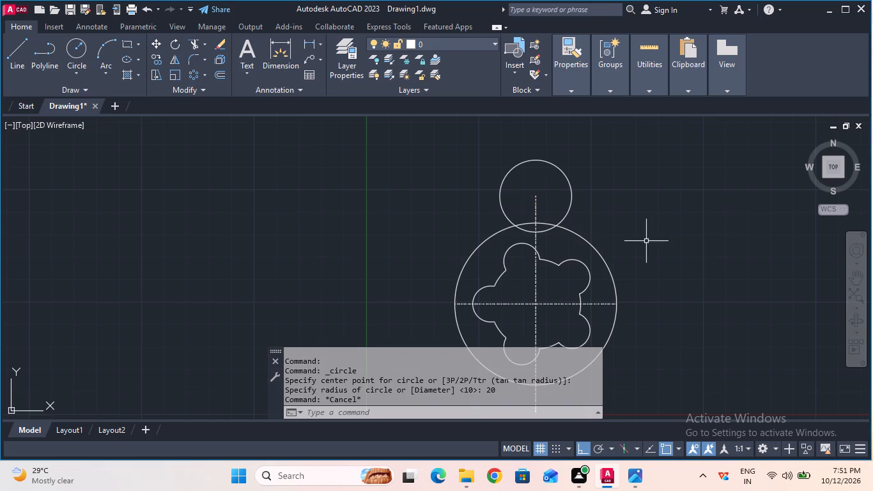
Draw a 20 mm radius circle centred on the lower end of the vertical centreline.
middle_click_drag(645, 242, 647, 82)
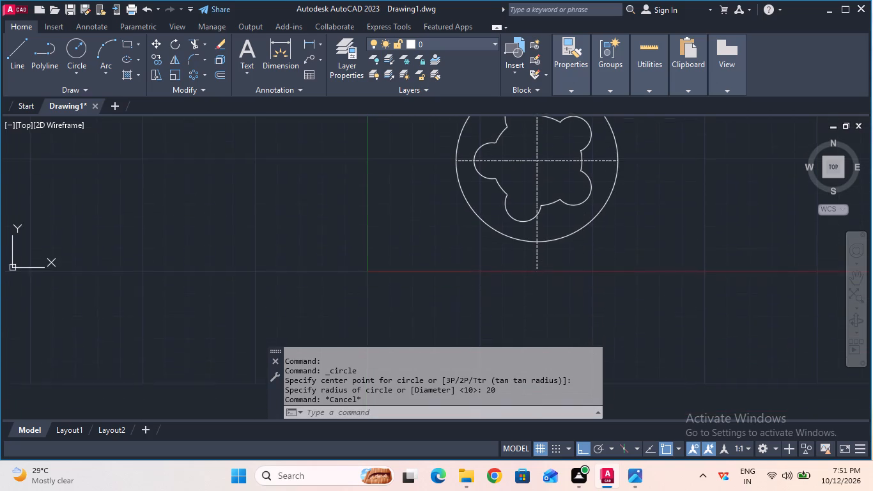
middle_click_drag(647, 82, 647, 79)
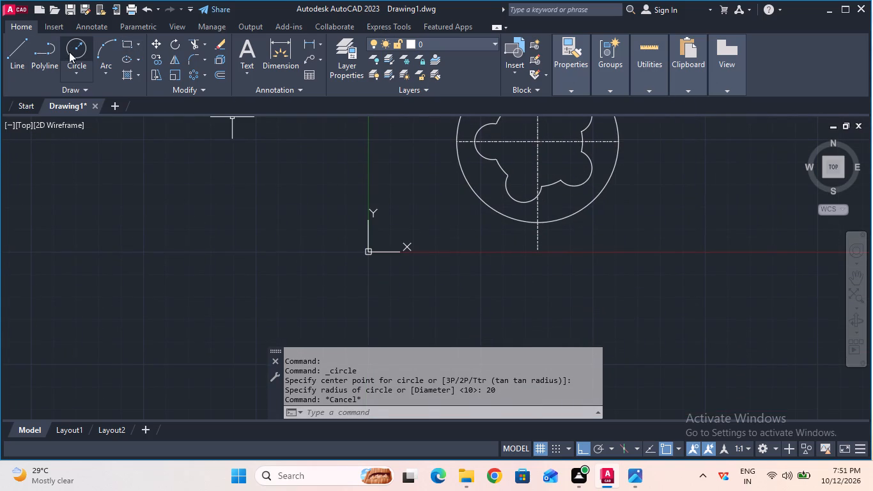
left_click(69, 52)
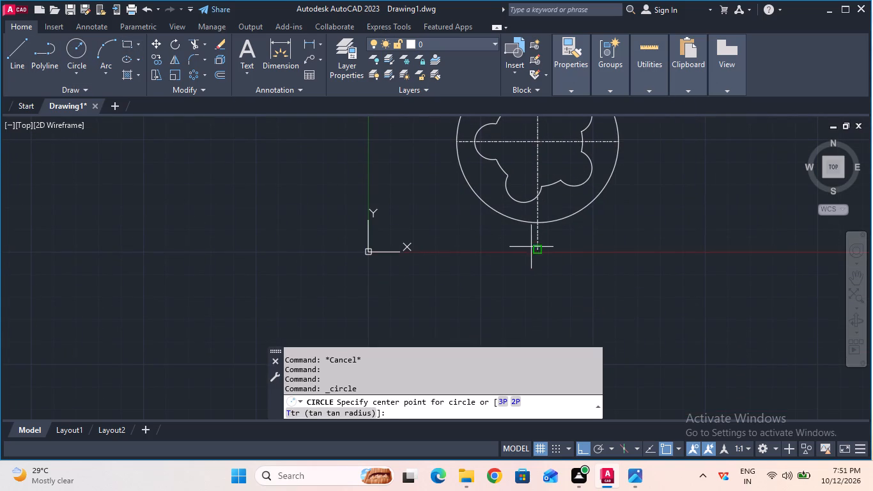
left_click(534, 247)
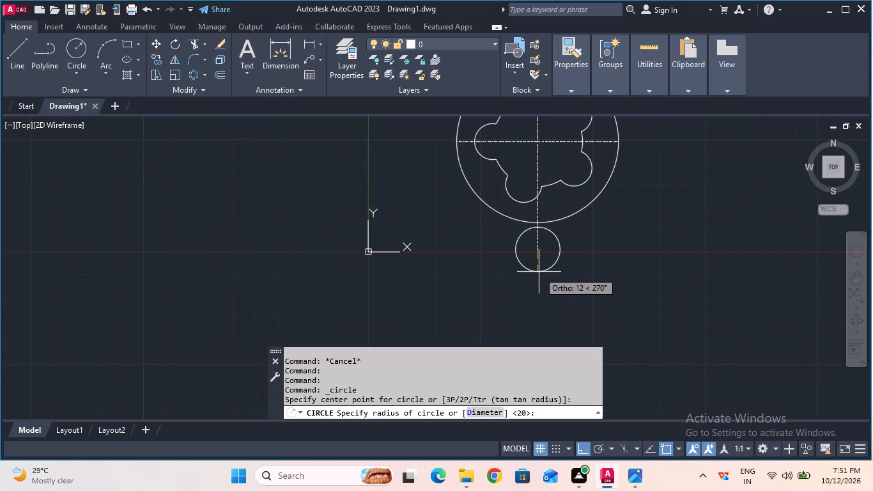
key("2")
key("0")
key("Return")
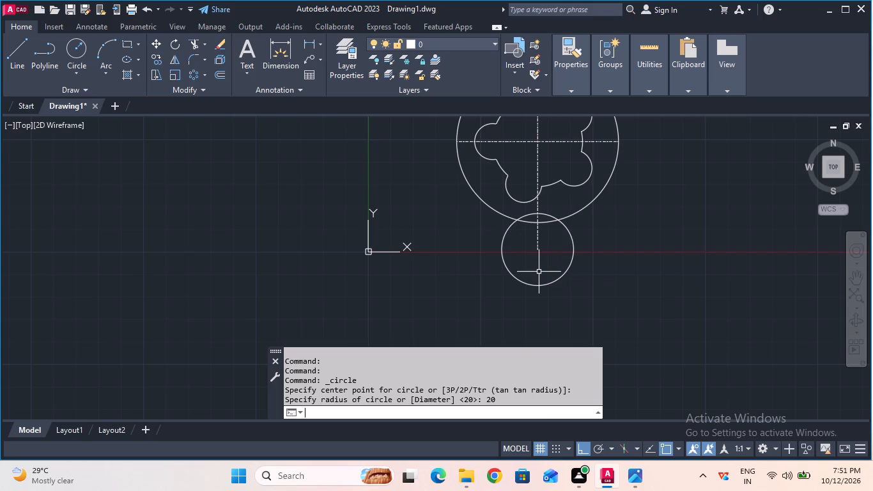
key("Escape")
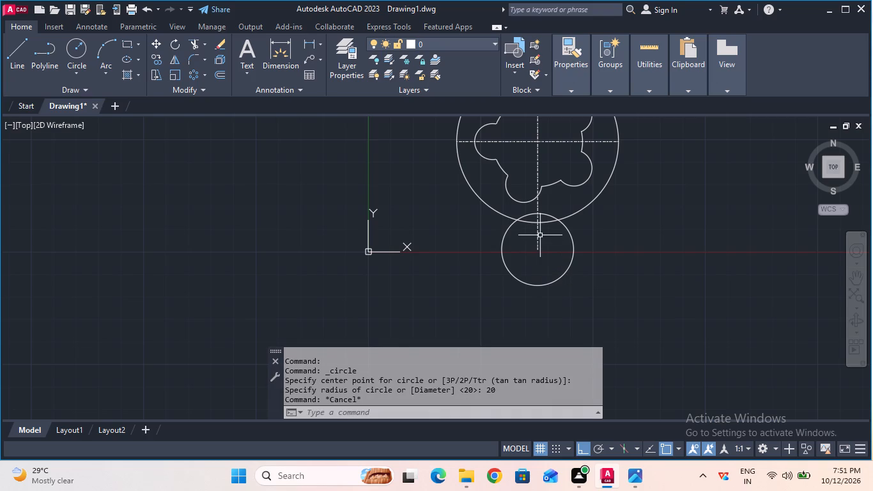
right_click_drag(540, 234, 528, 322)
middle_click_drag(540, 234, 534, 293)
middle_click(528, 322)
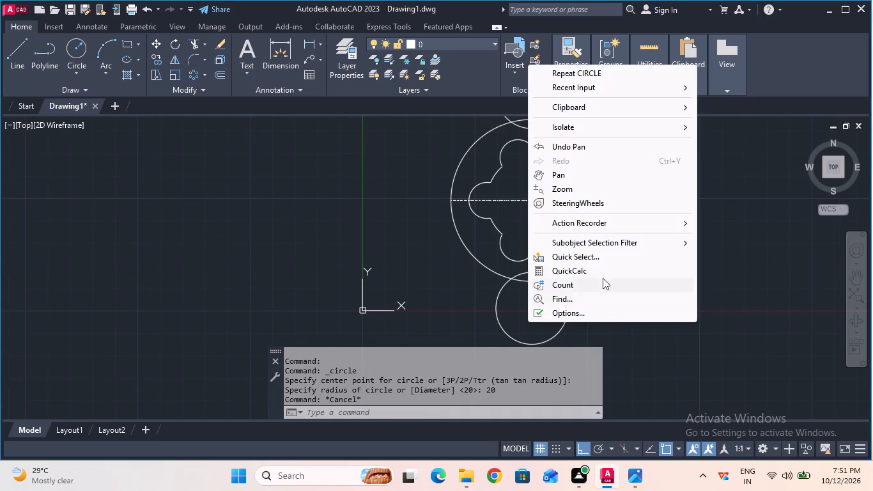
left_click(719, 281)
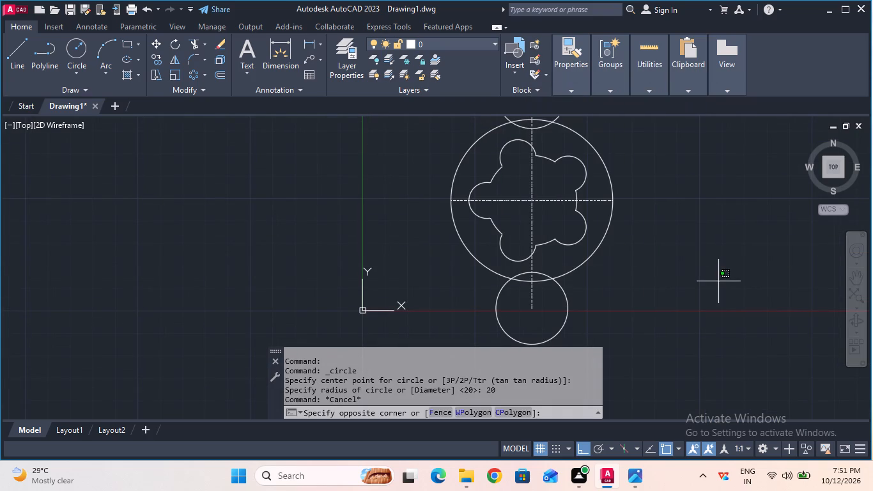
key("Escape")
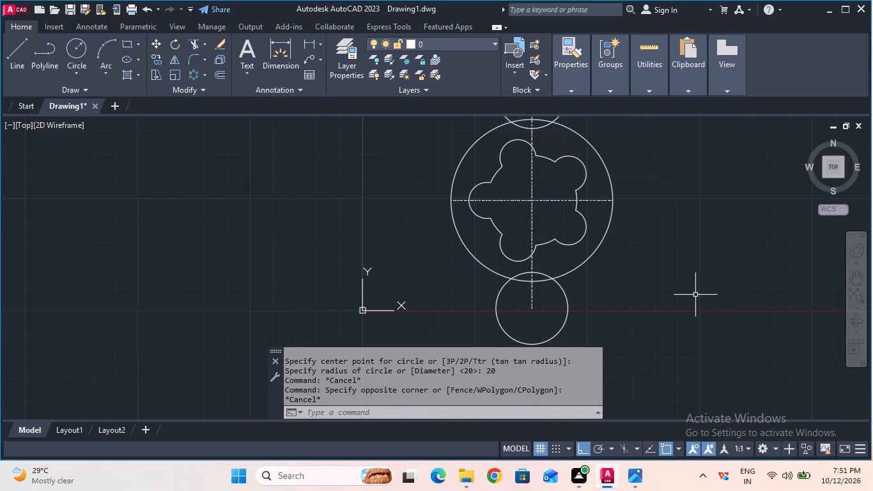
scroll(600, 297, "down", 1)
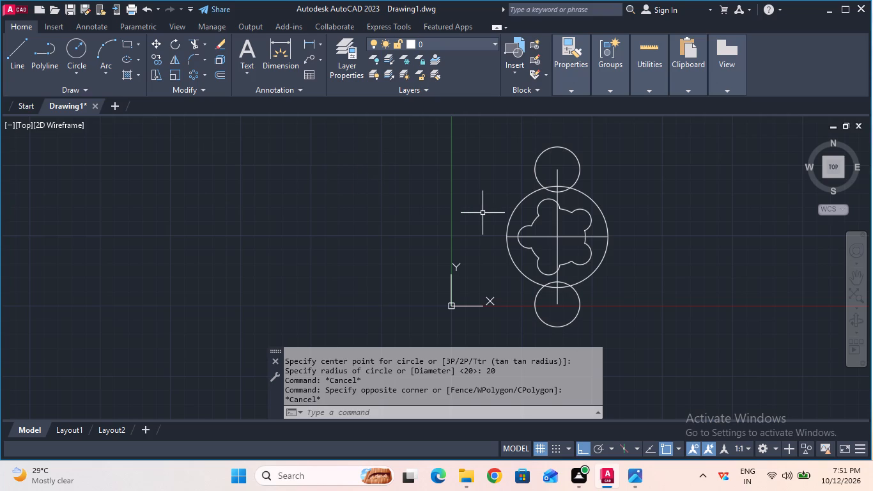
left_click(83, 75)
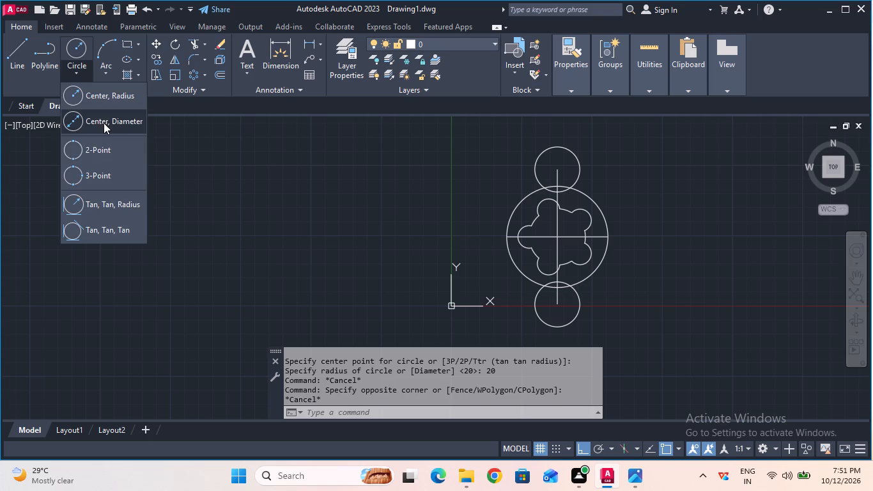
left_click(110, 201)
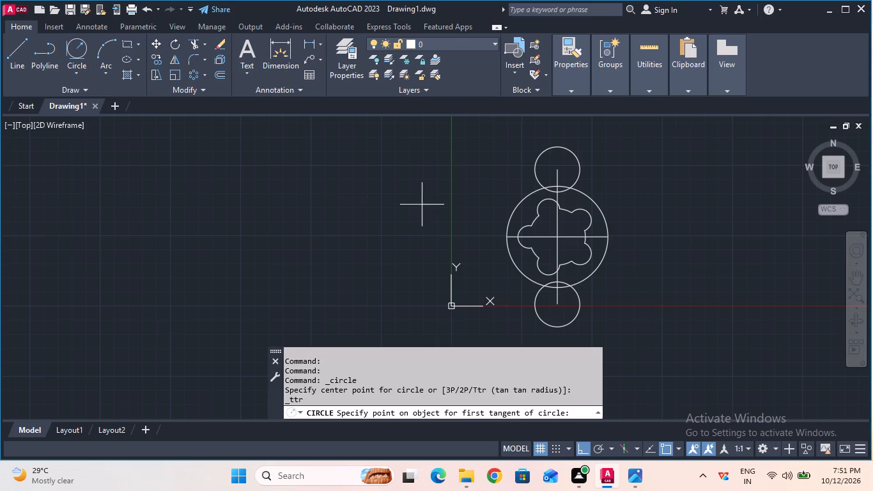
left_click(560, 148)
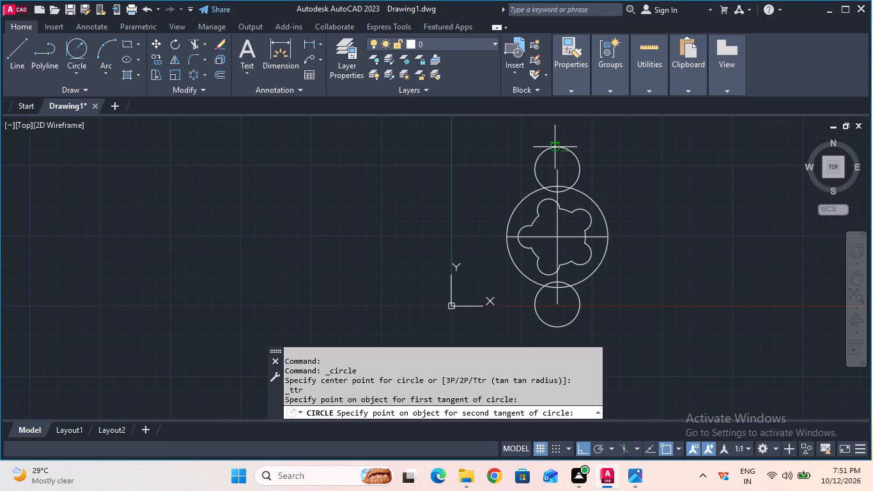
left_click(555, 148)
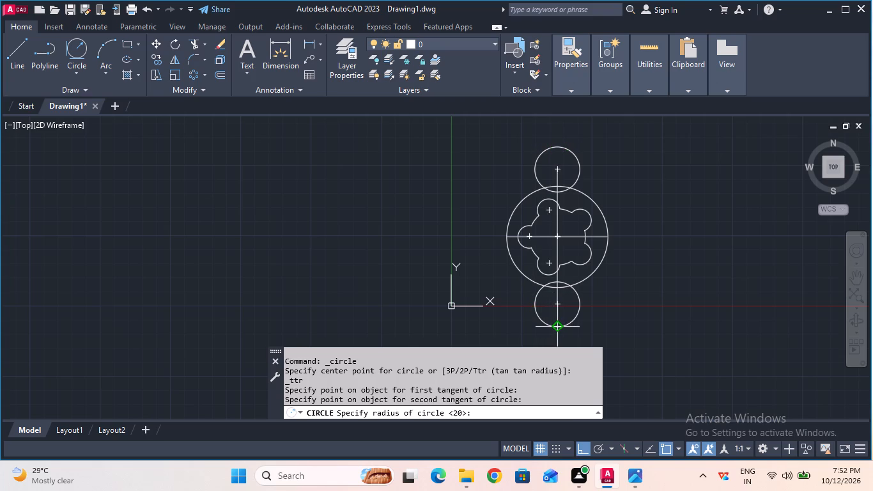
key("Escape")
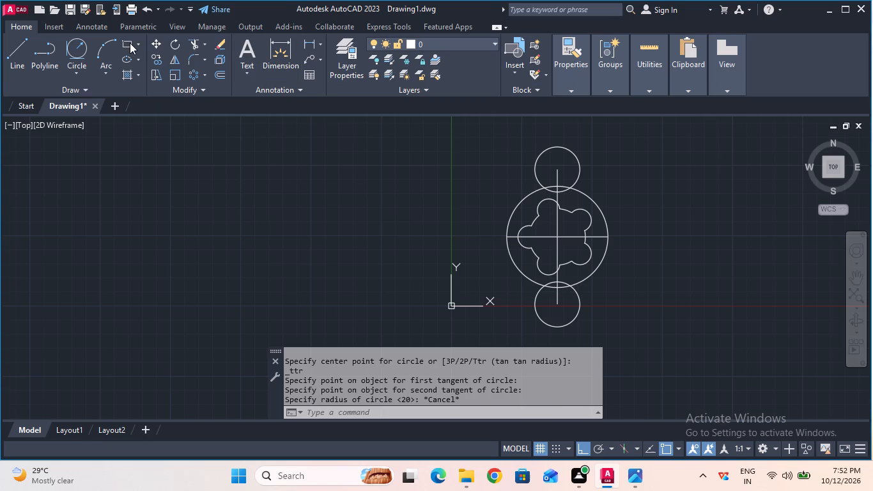
Draw a 100 mm radius Tan, Tan, Radius circle tangent to the outer edges of the upper and lower 20 mm radius circles.
left_click(86, 54)
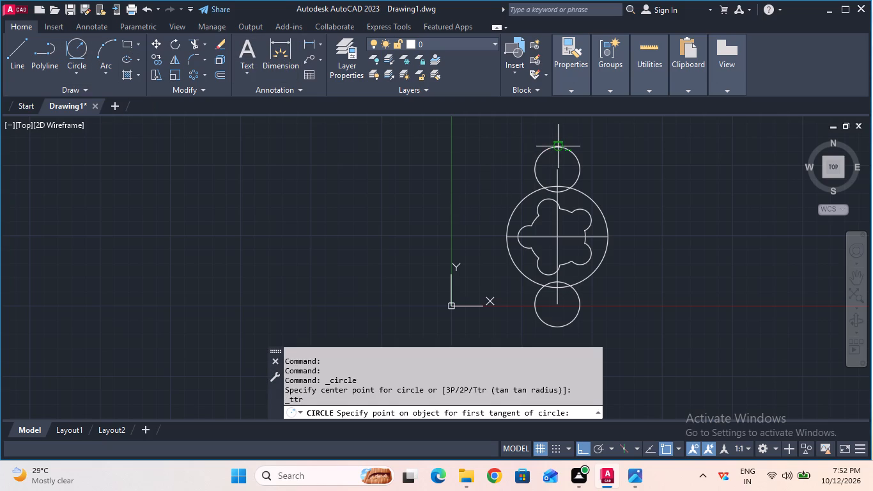
left_click(558, 146)
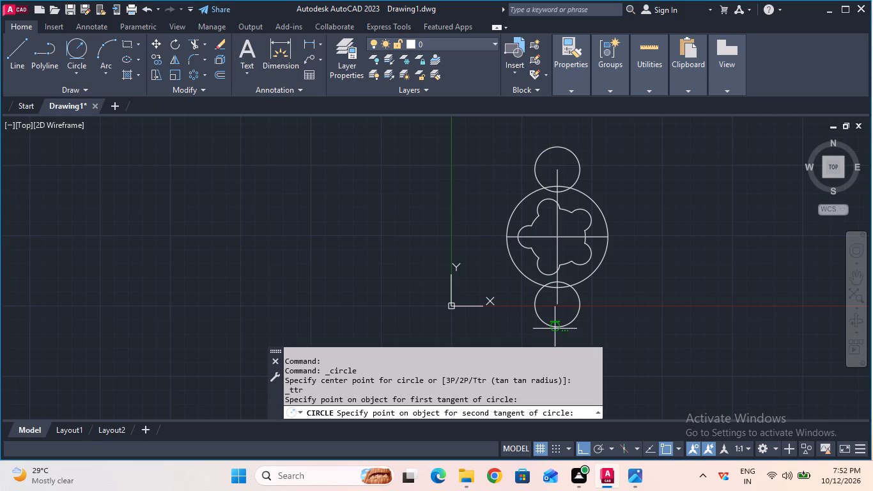
left_click(556, 327)
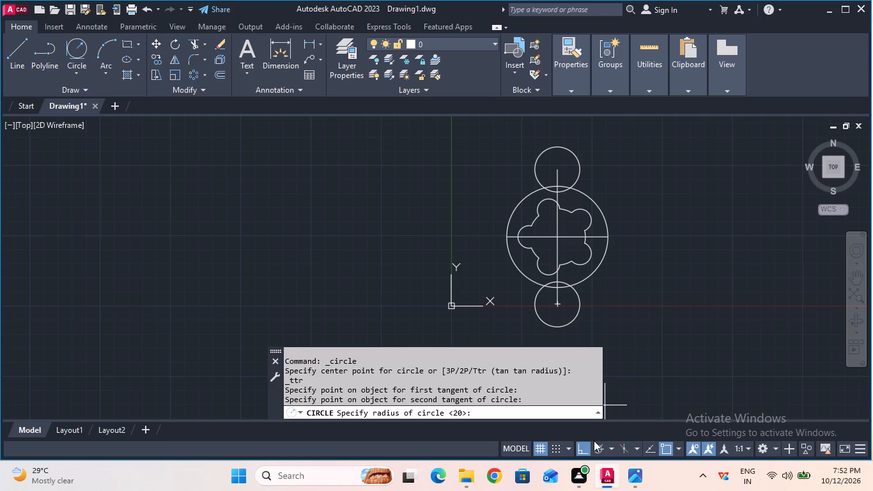
key("1")
type("00")
key("Return")
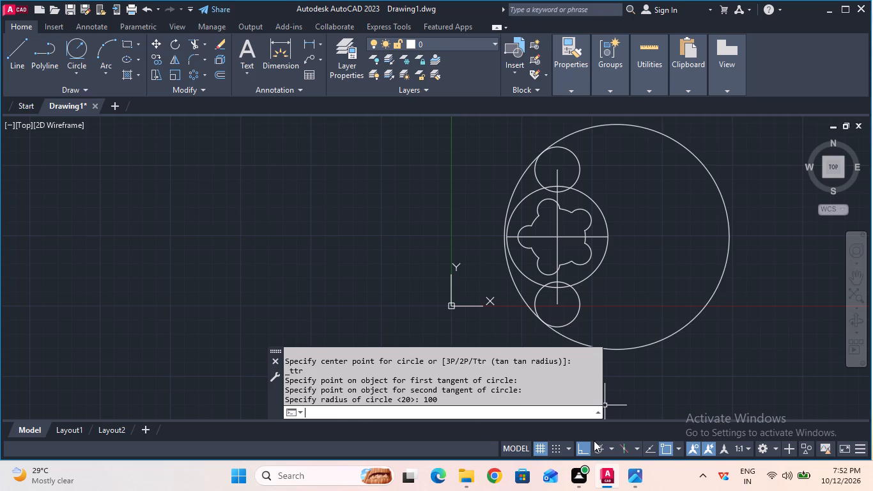
key("Escape")
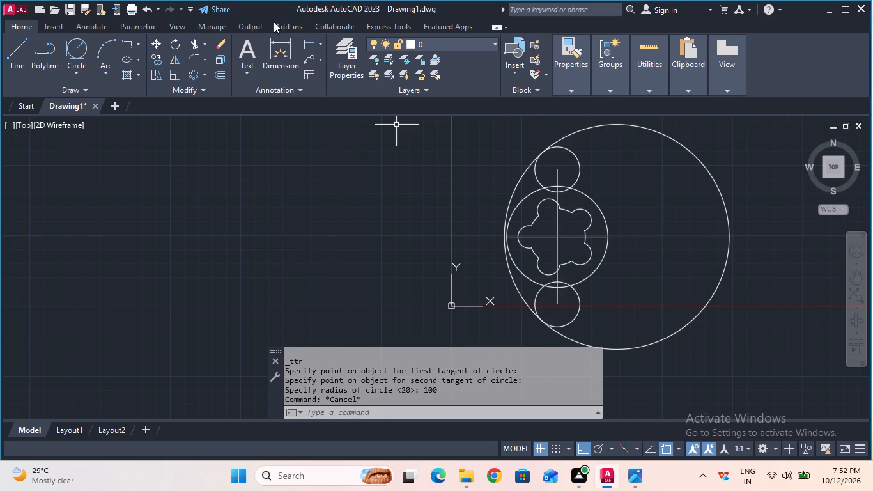
Trim the right portion of the 100 mm radius circle back to its tangent points on the two 20 mm radius circles.
left_click(198, 43)
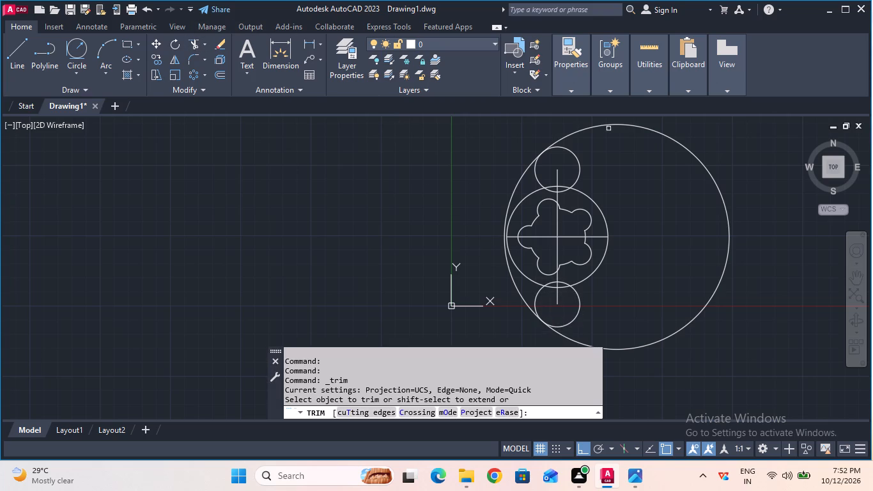
left_click(618, 124)
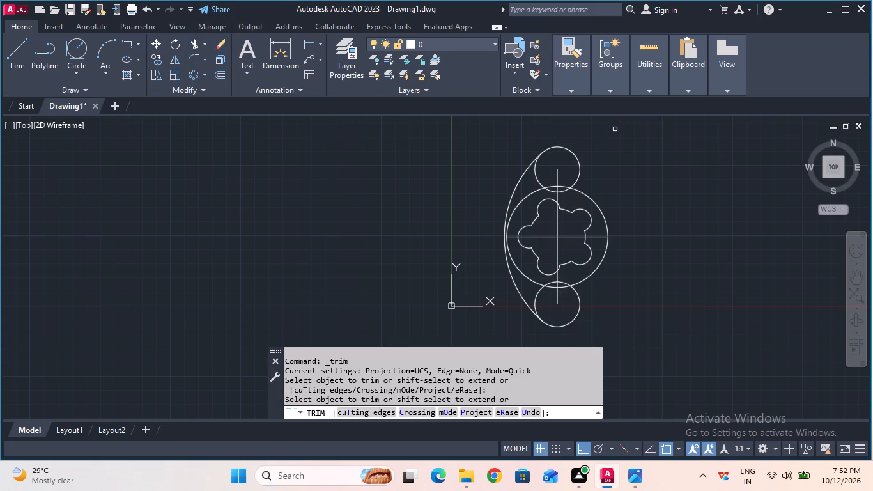
Draw a 10 mm radius circle centred on the upper end of the vertical centreline.
key("Escape")
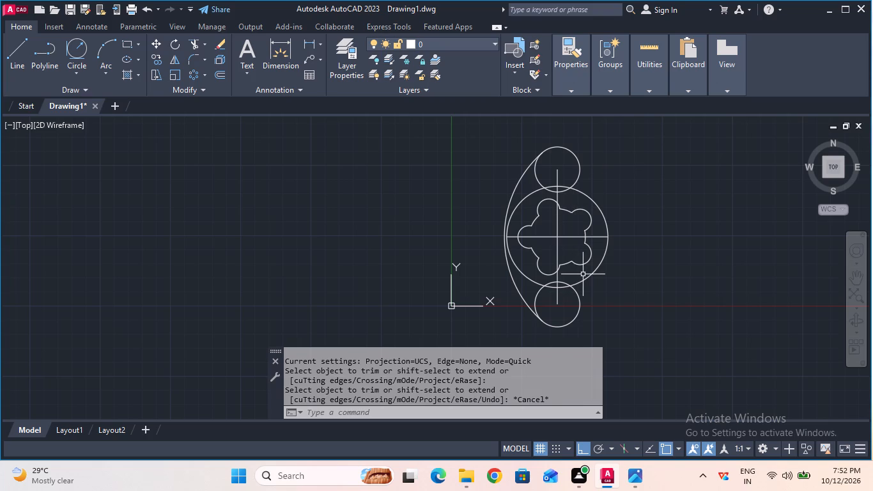
scroll(575, 168, "up", 1)
left_click(81, 72)
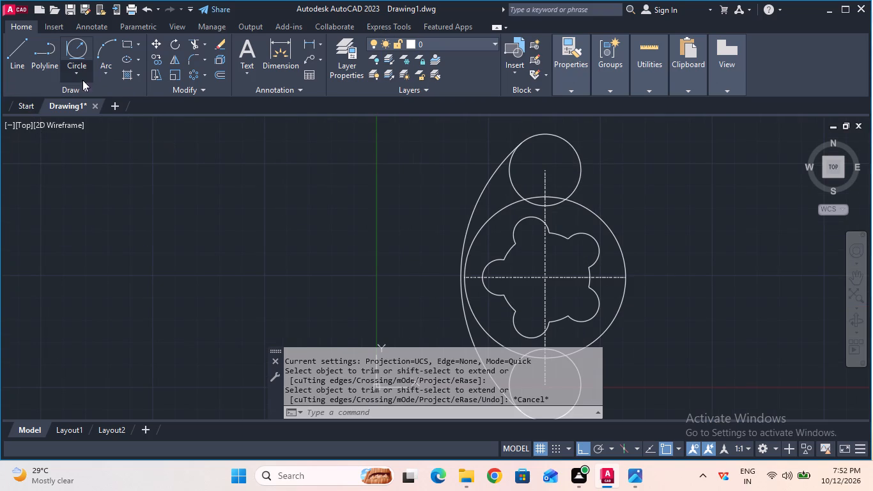
left_click(88, 92)
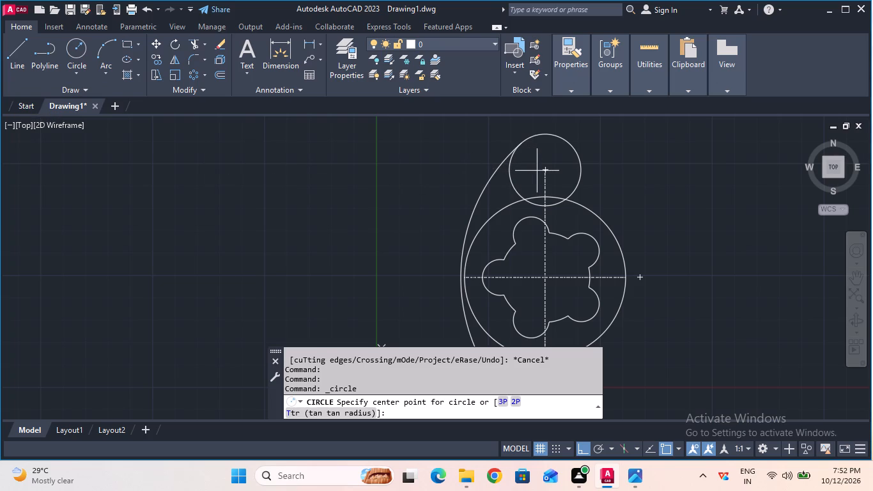
left_click(543, 170)
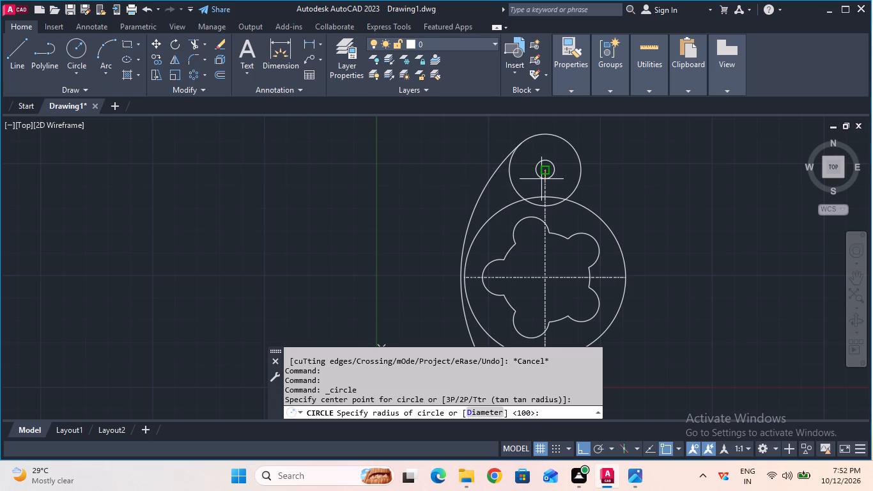
key("1")
key("0")
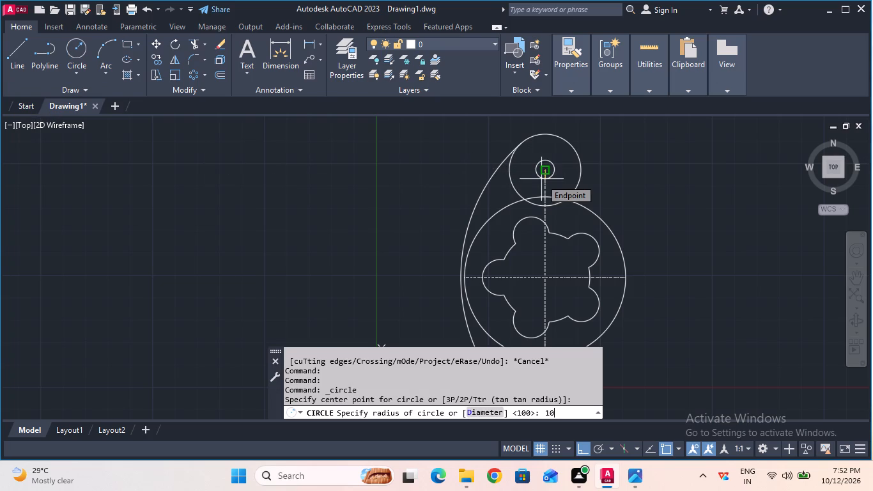
key("Return")
Draw a 10 mm radius circle centred on the lower end of the vertical centreline.
scroll(541, 179, "down", 1)
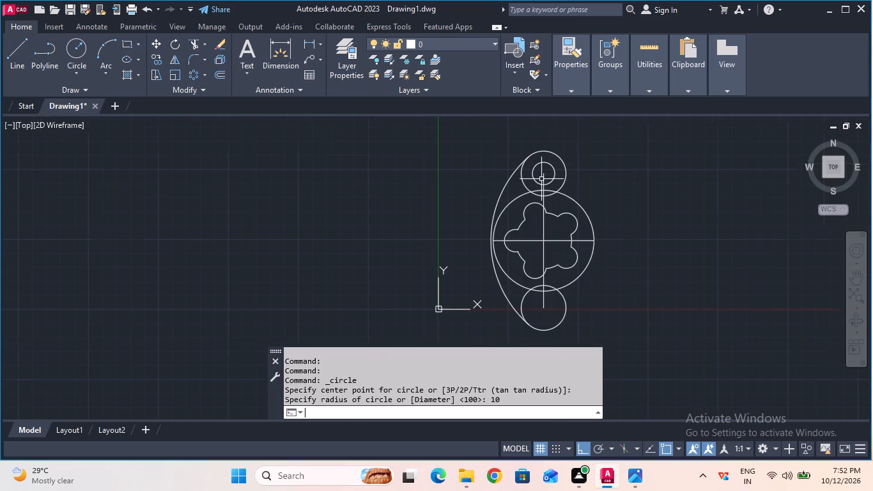
left_click(73, 51)
left_click(541, 310)
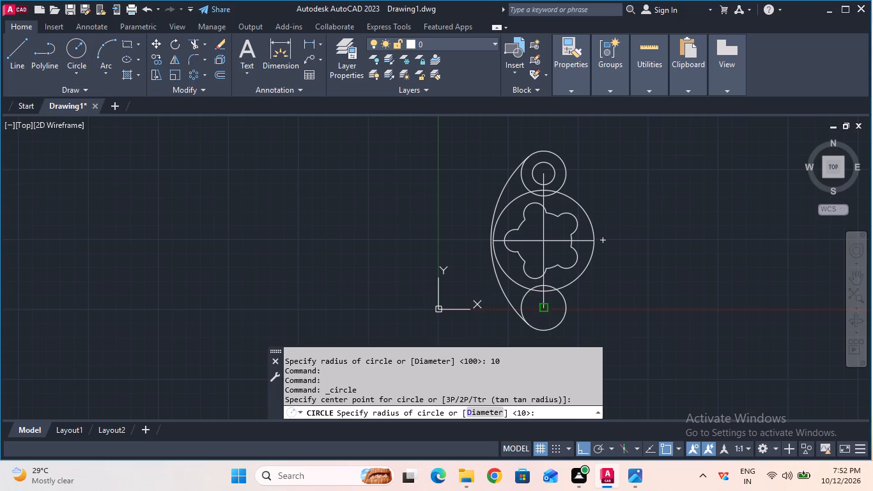
key("1")
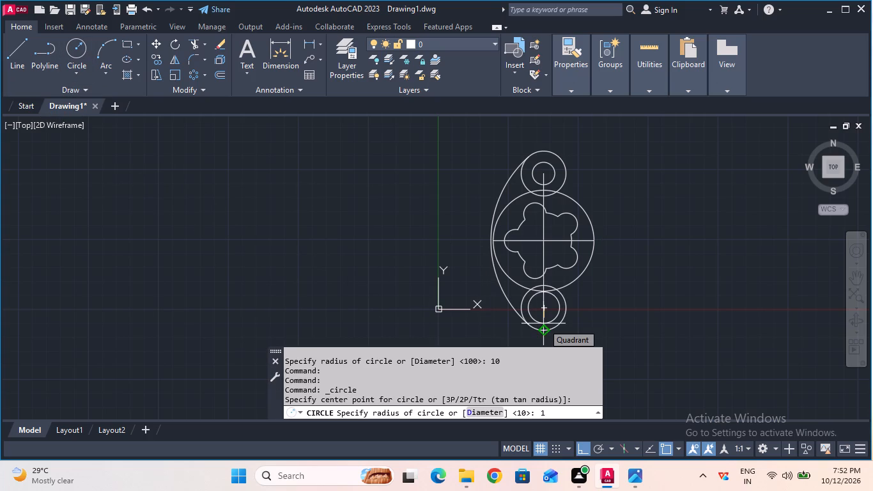
key("0")
key("Return")
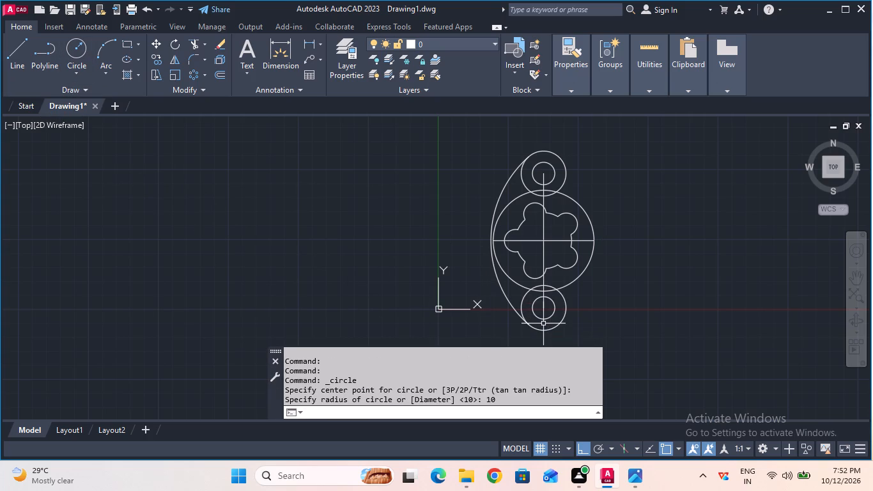
Draw a 30 mm radius Tan, Tan, Radius circle tangent to the right sides of the upper 20 mm radius circle and the large central circle.
scroll(543, 323, "up", 1)
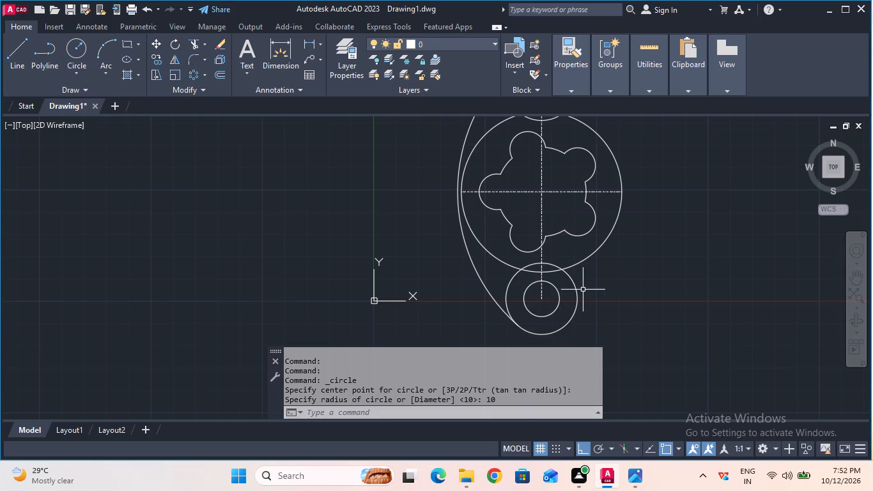
middle_click_drag(584, 288, 580, 315)
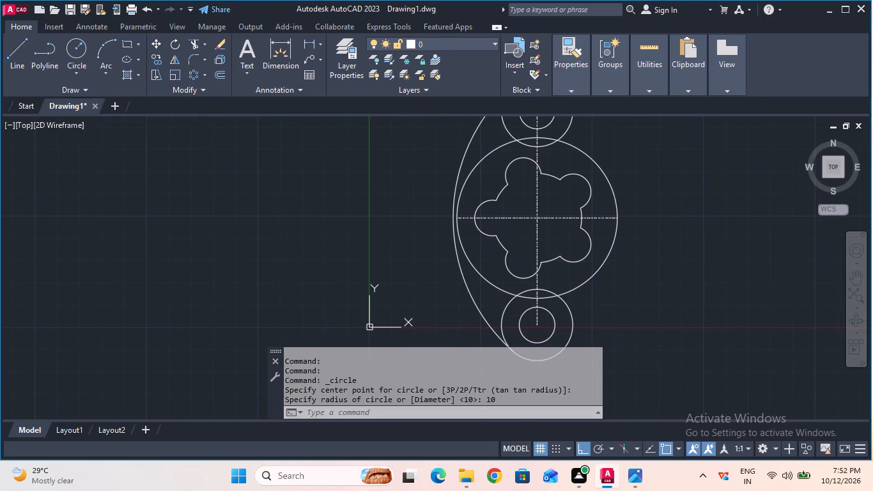
scroll(580, 315, "down", 1)
left_click(83, 70)
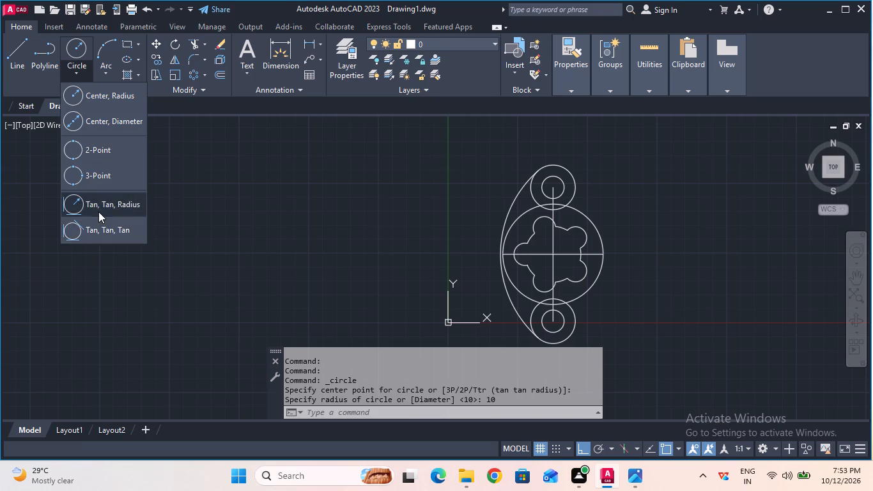
left_click(98, 212)
scroll(98, 212, "down", 1)
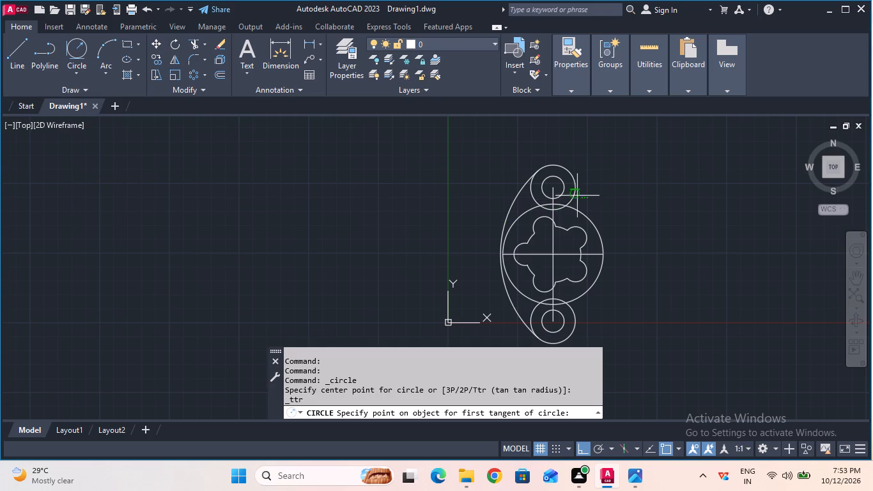
left_click(573, 199)
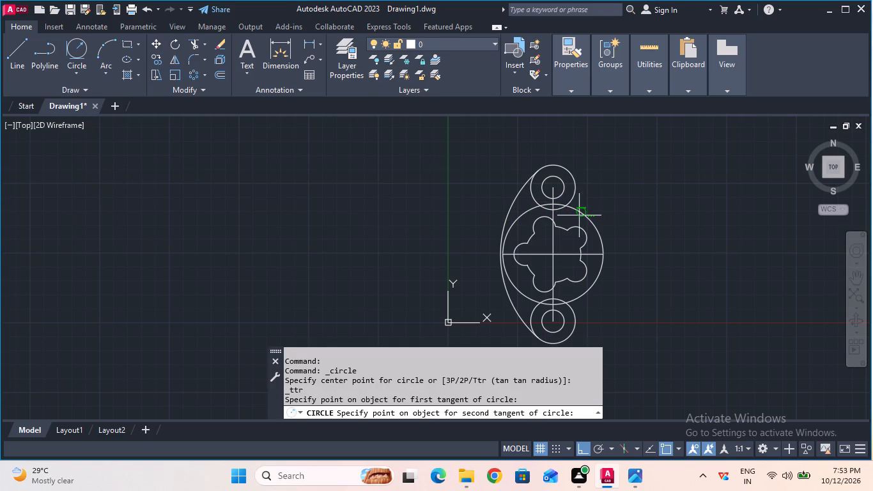
left_click(582, 215)
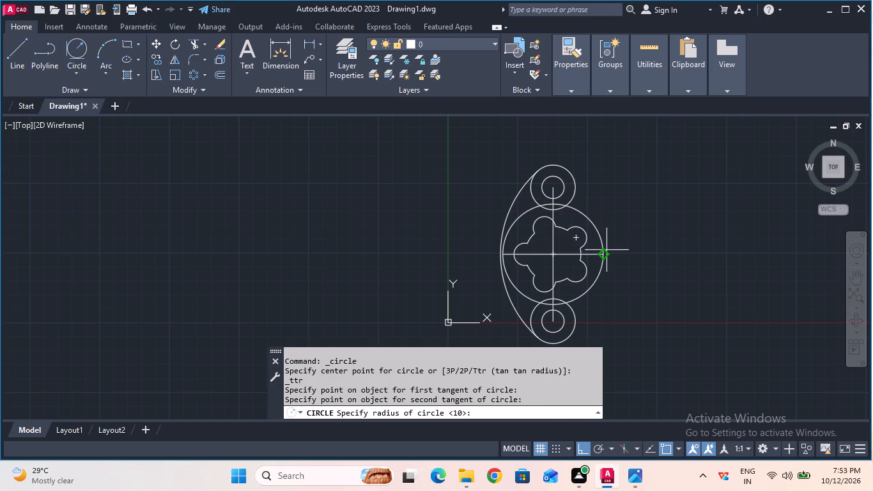
type("30")
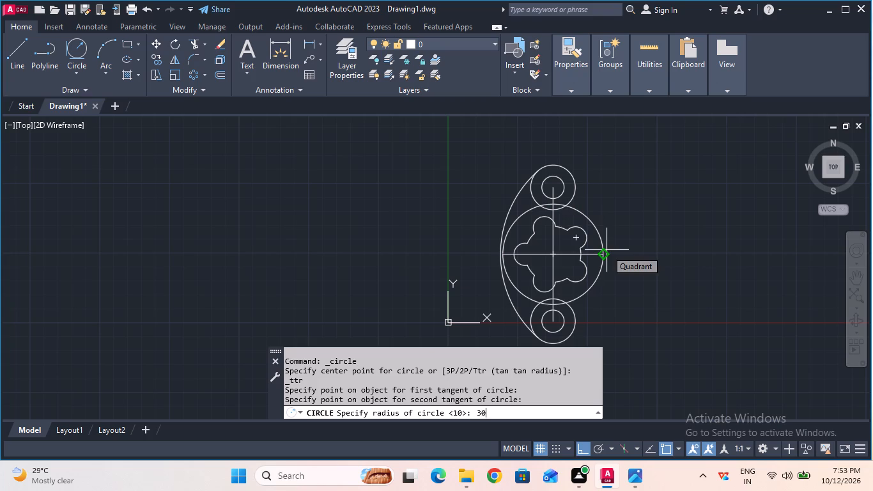
key("Return")
key("Escape")
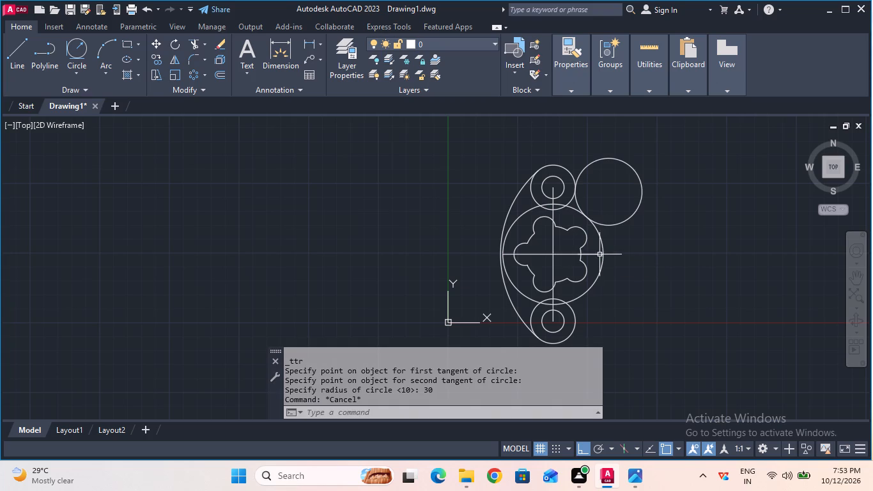
Trim the outer portion of the upper 30 mm radius circle, leaving only the concave arc between its two tangent points.
left_click(193, 47)
left_click(633, 169)
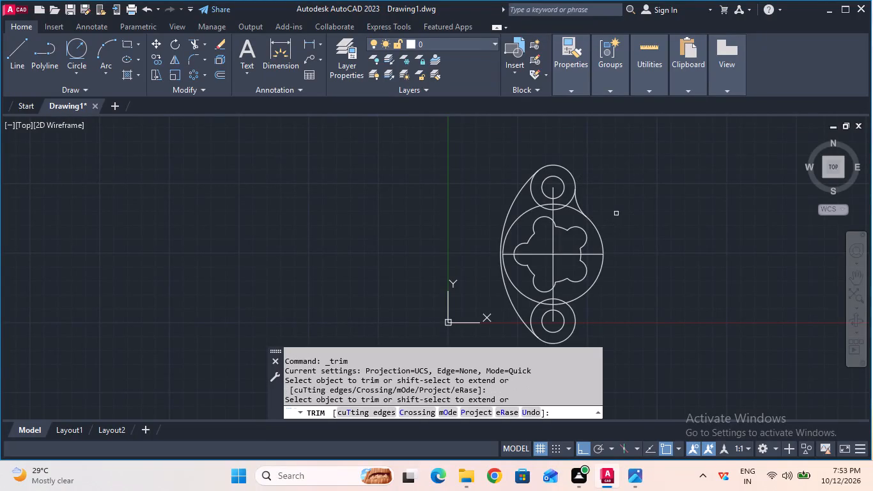
key("Escape")
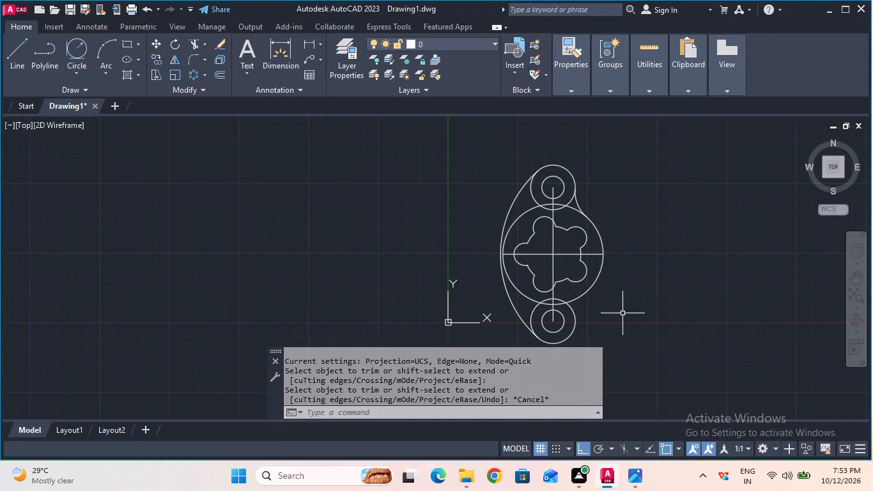
Draw a 30 mm radius Tan, Tan, Radius circle tangent to the right sides of the lower 20 mm radius circle and the large central circle.
middle_click_drag(622, 313, 643, 186)
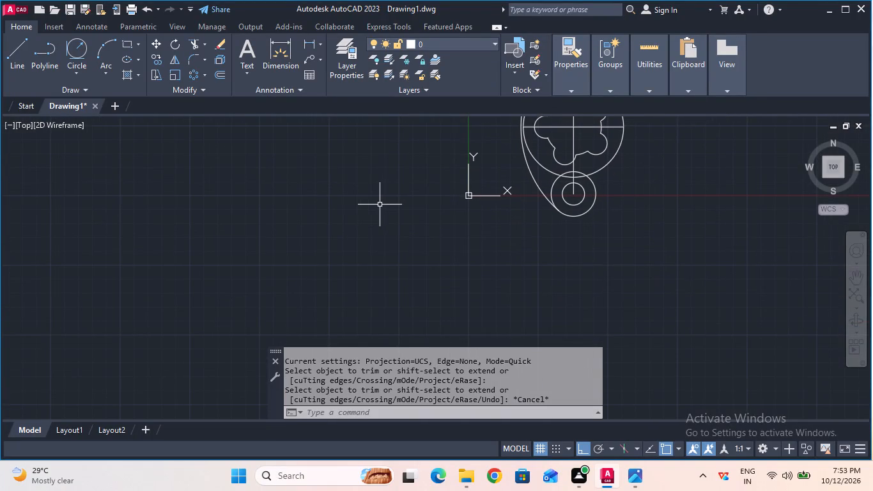
left_click(83, 60)
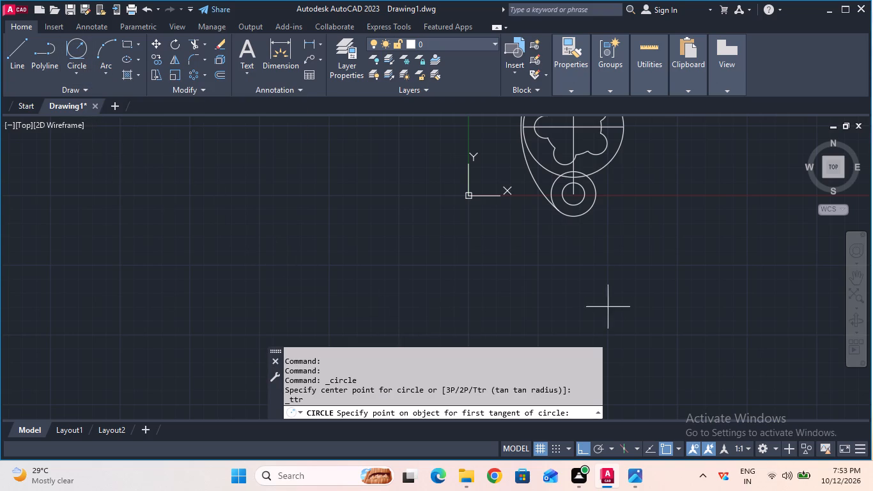
left_click(594, 198)
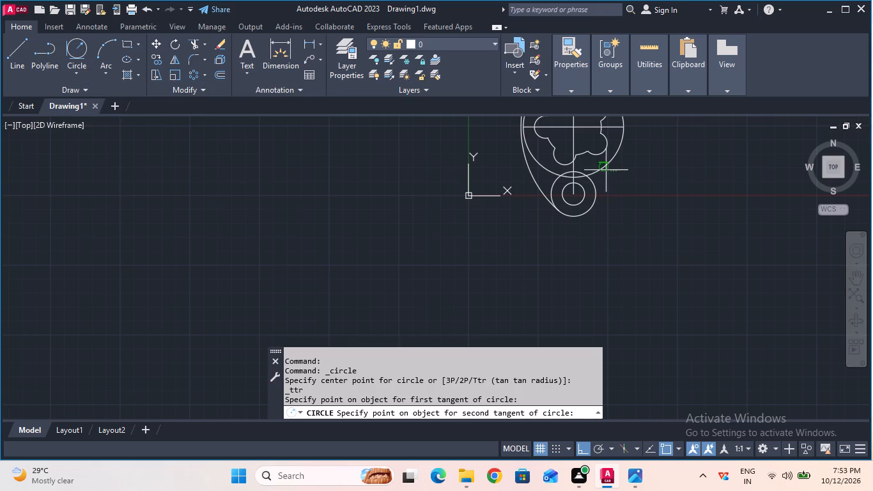
left_click(606, 166)
left_click(550, 411)
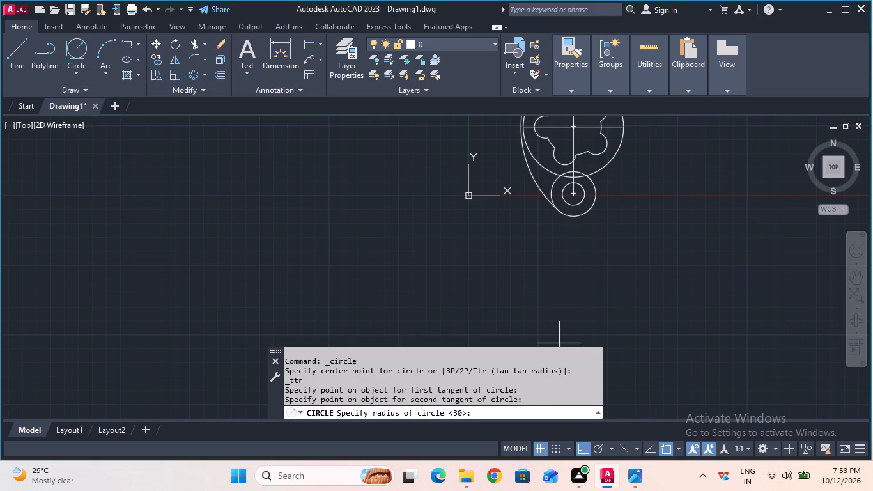
type("30")
key("Return")
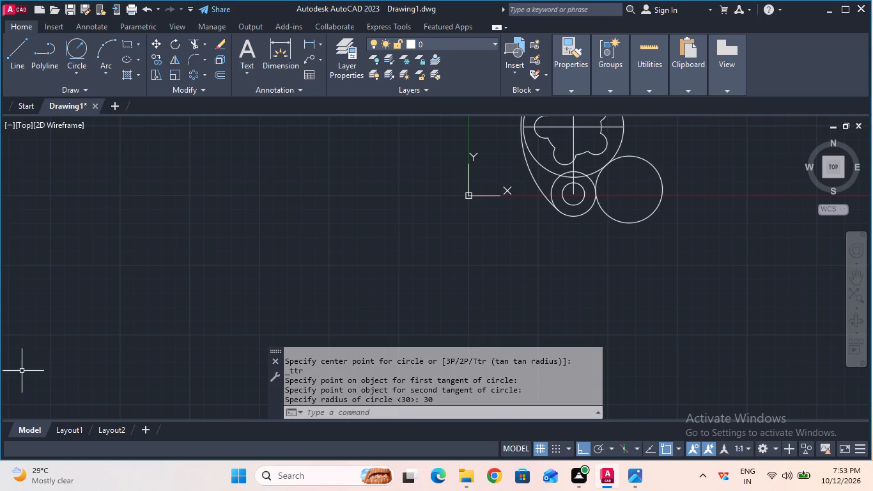
Trim the outer portion of the lower 30 mm radius circle, leaving only the concave arc between its two tangent points.
left_click(194, 49)
left_click(621, 223)
key("Escape")
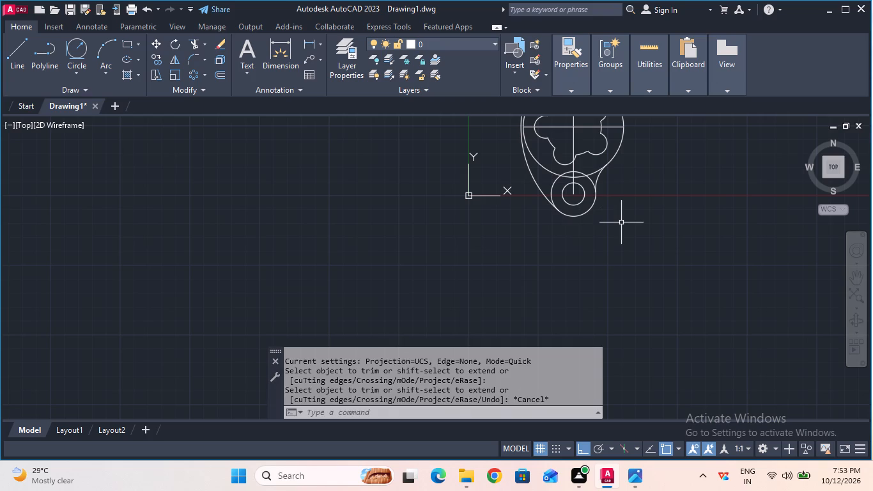
Trim away the left side of the large central circle between the upper and lower 20 mm radius circles.
middle_click_drag(623, 222, 604, 304)
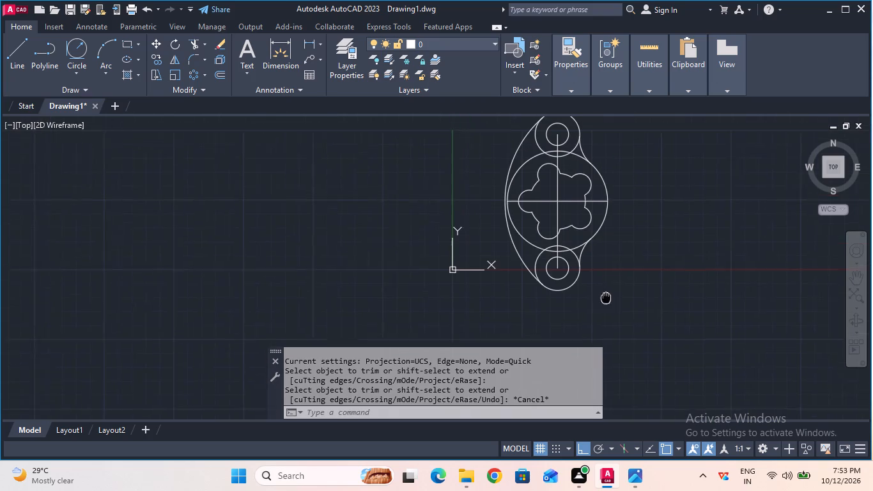
middle_click_drag(604, 304, 597, 329)
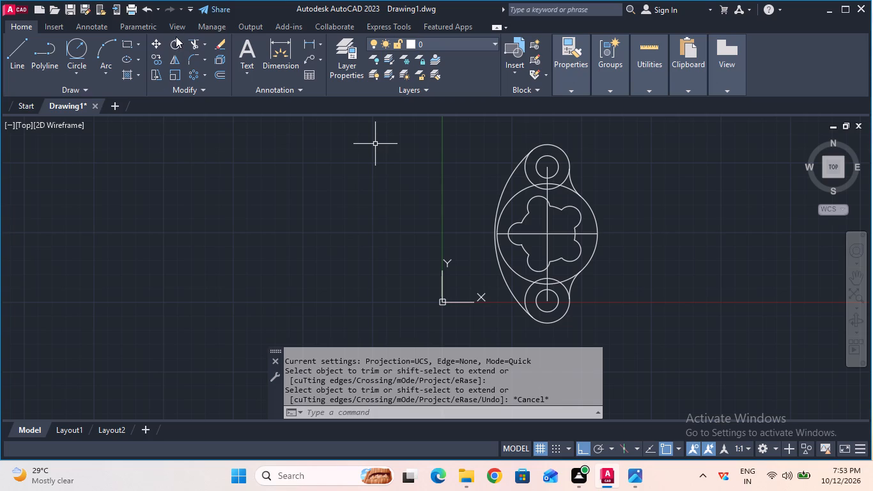
left_click(188, 40)
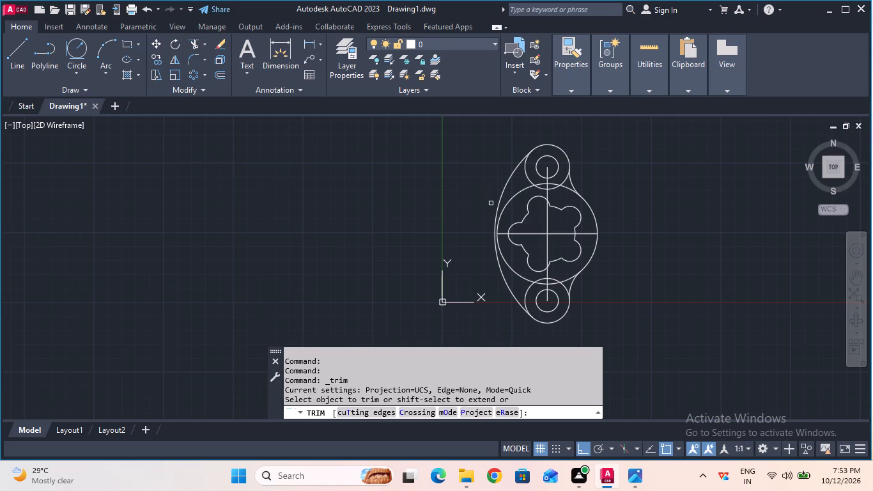
left_click(508, 201)
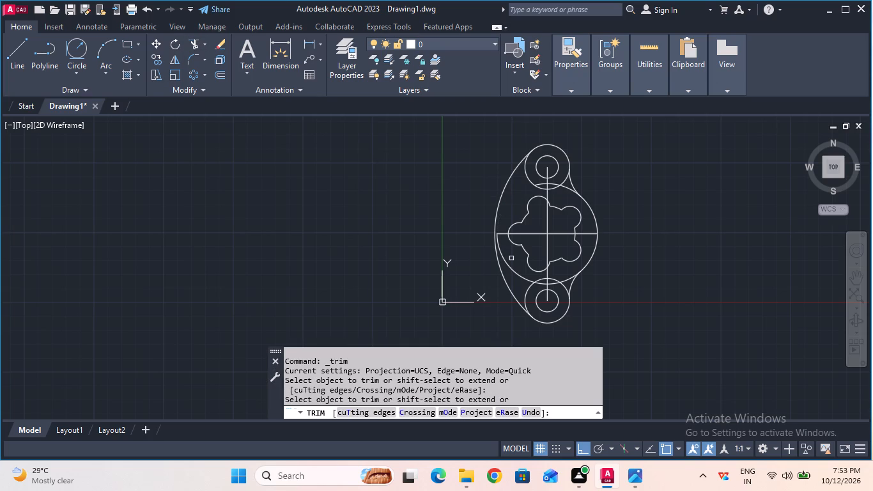
left_click(509, 264)
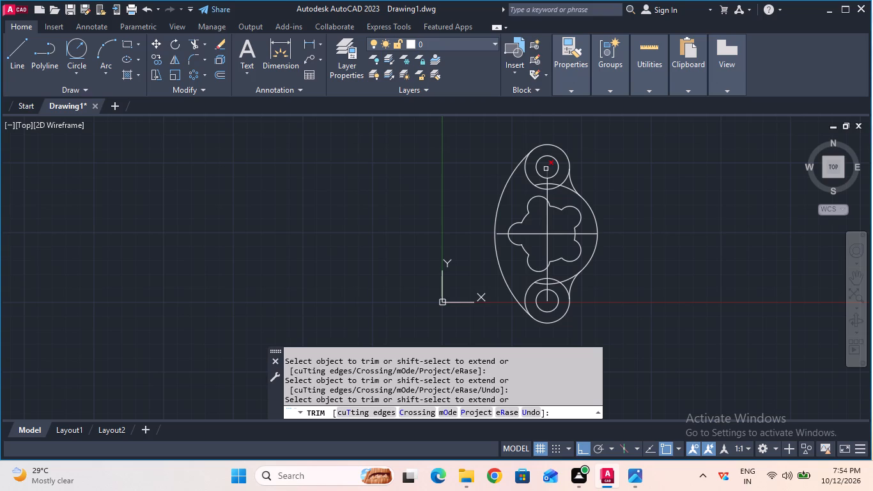
Trim the inner arcs of the upper 20 mm radius circle and the central circle where they overlap, leaving a clean upper outline.
scroll(543, 179, "up", 1)
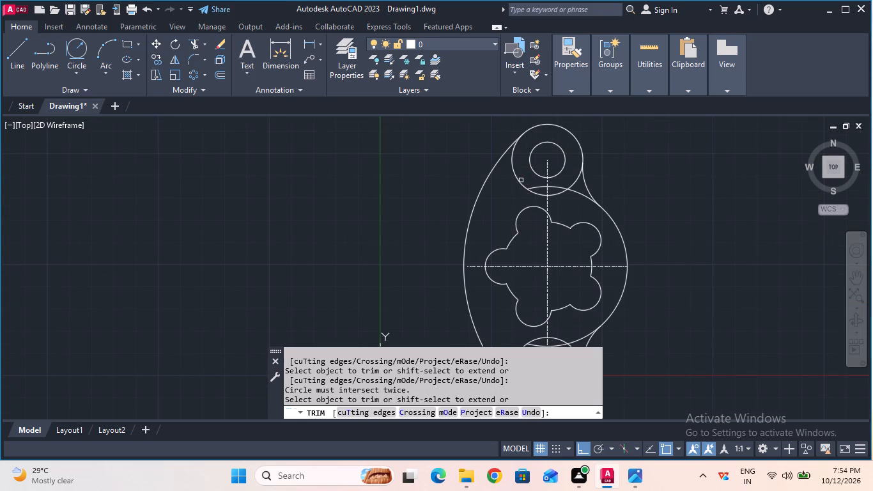
left_click(520, 180)
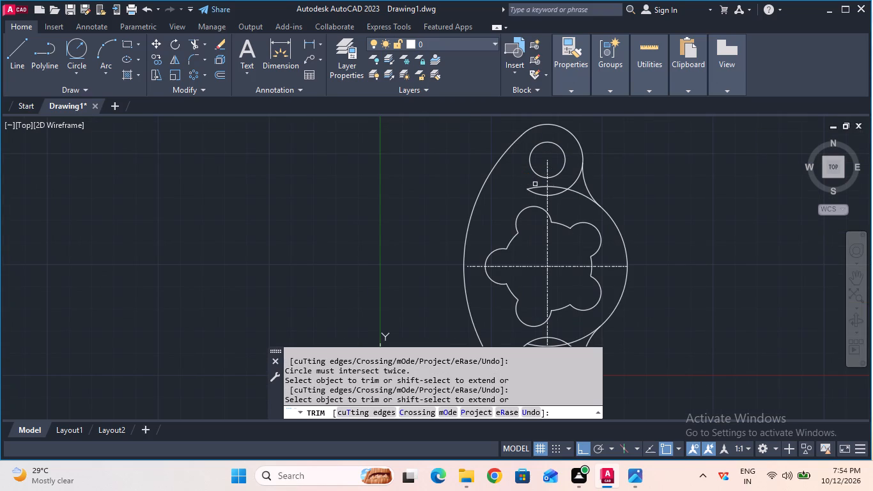
left_click(537, 186)
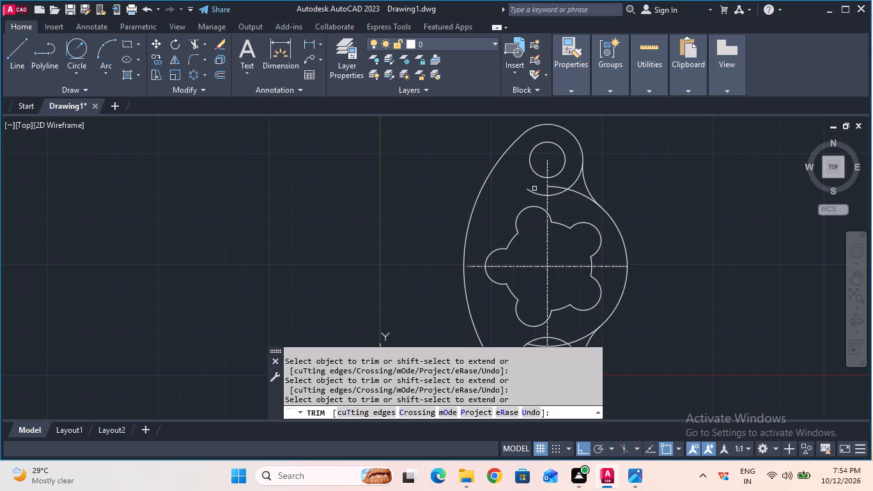
left_click(531, 194)
left_click(555, 196)
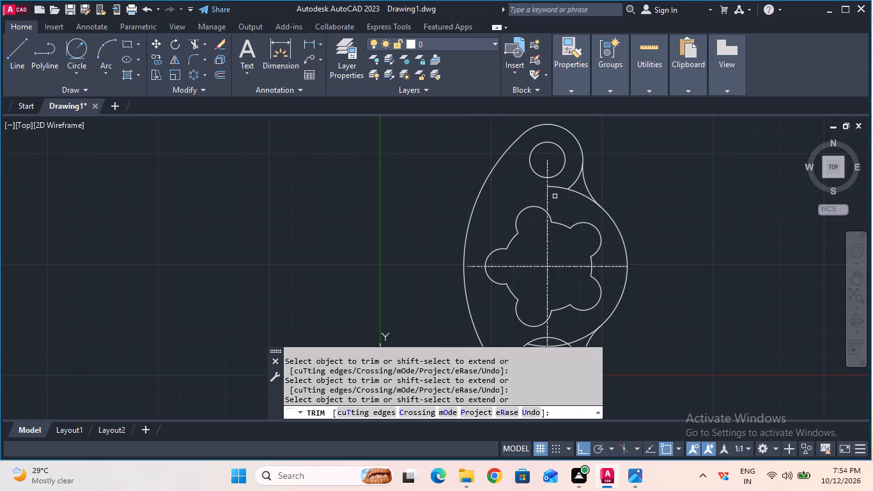
left_click(564, 185)
left_click(564, 185)
left_click_drag(562, 186, 561, 192)
left_click(561, 192)
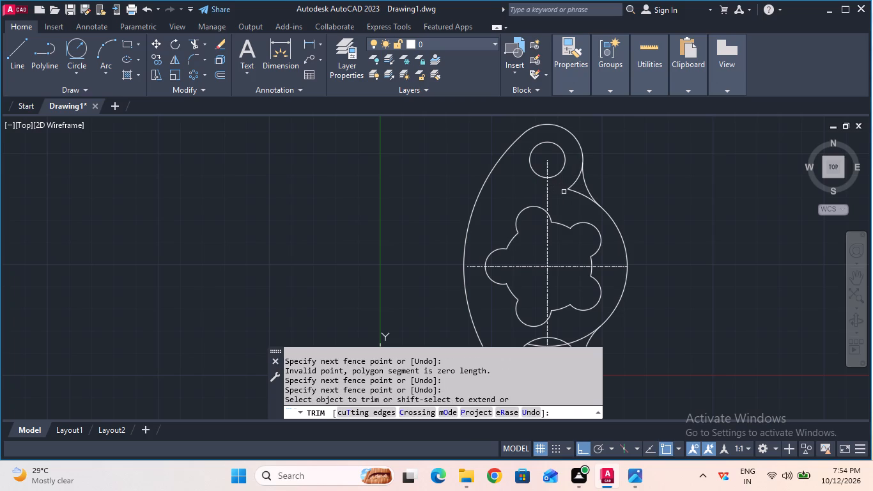
left_click(569, 189)
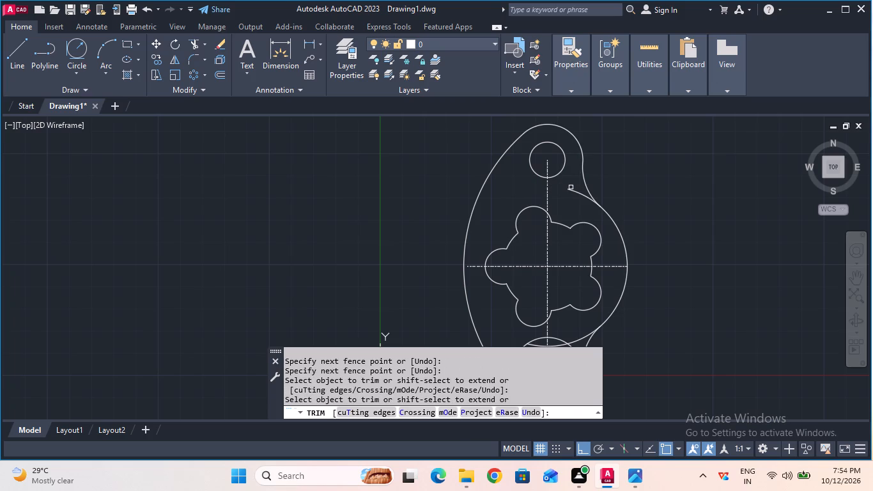
left_click(579, 191)
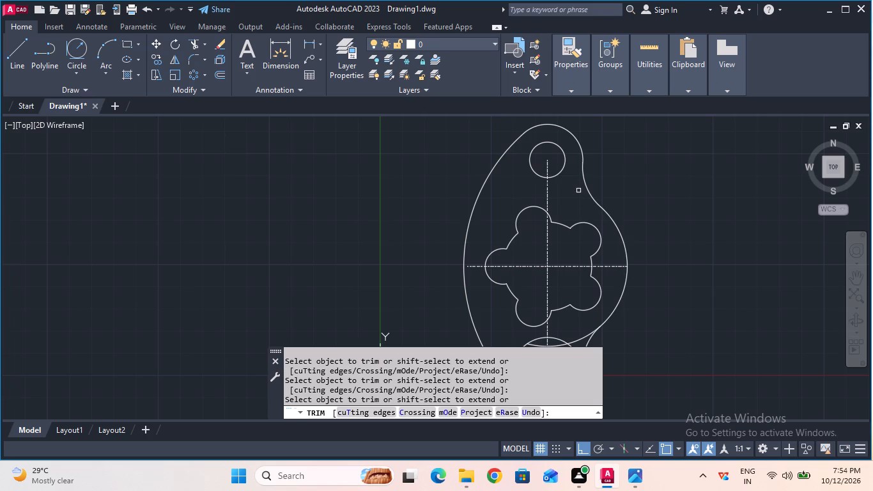
Trim the inner arcs of the lower 20 mm radius circle and the central circle where they overlap, leaving a clean lower outline.
middle_click_drag(574, 193, 577, 109)
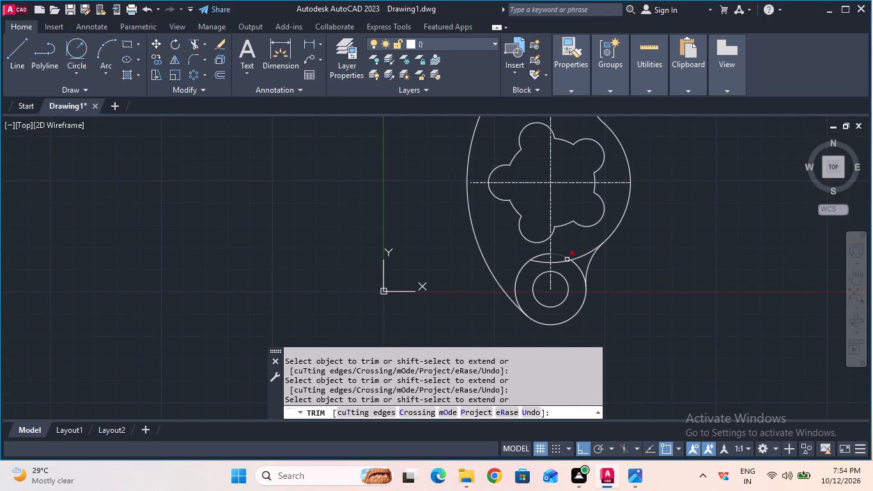
left_click(567, 260)
left_click(564, 261)
left_click(575, 256)
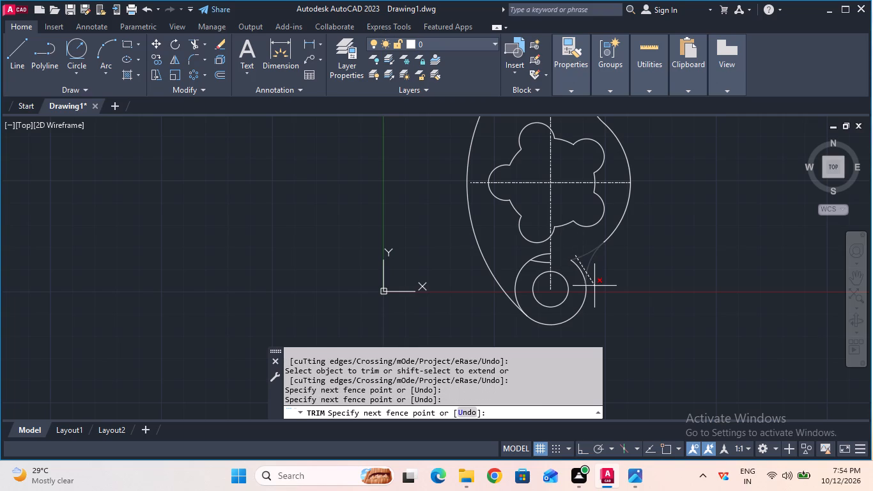
left_click(571, 263)
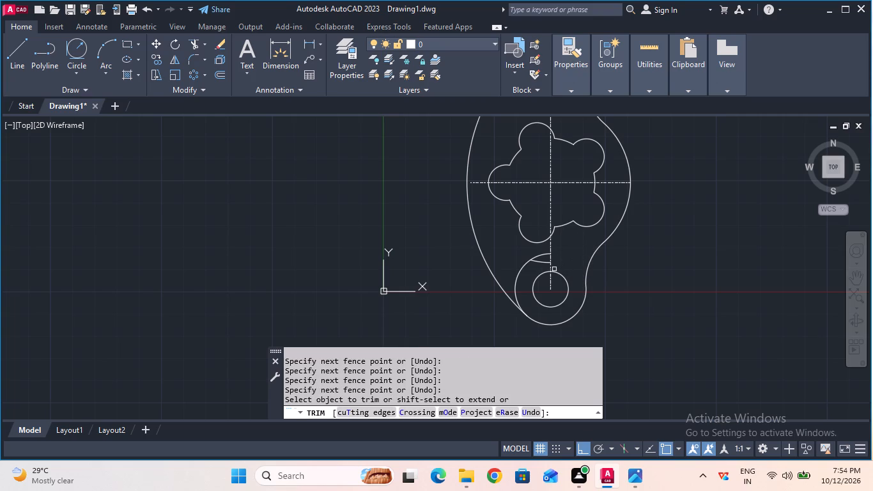
left_click(523, 265)
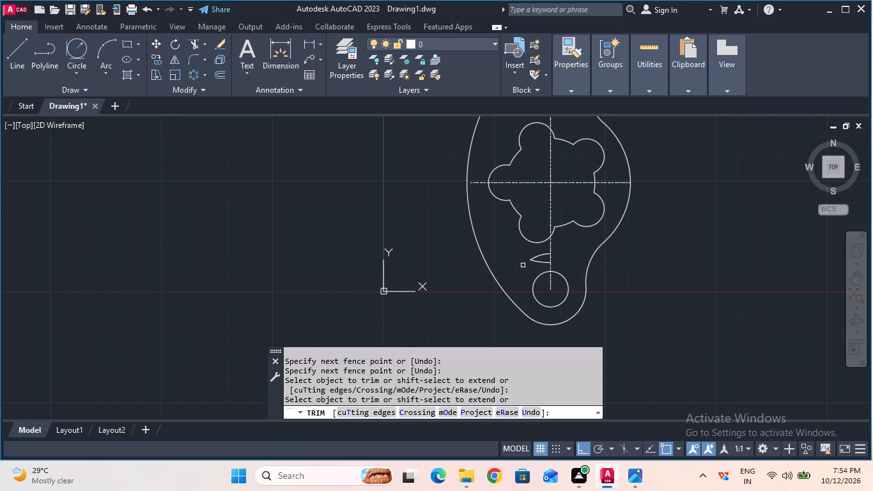
left_click(534, 261)
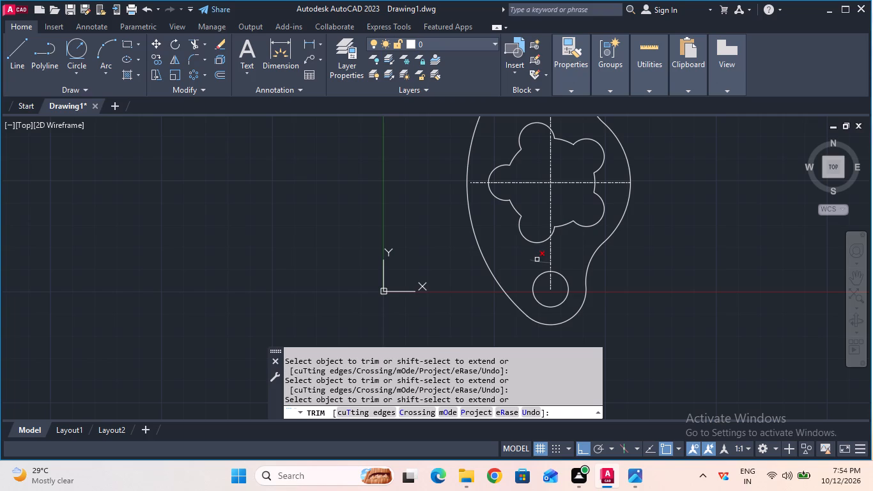
left_click(537, 260)
scroll(532, 262, "down", 1)
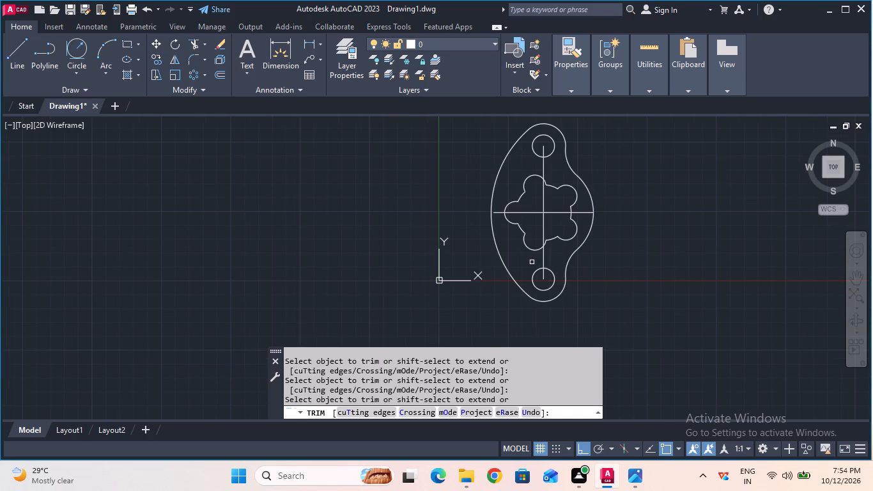
key("Escape")
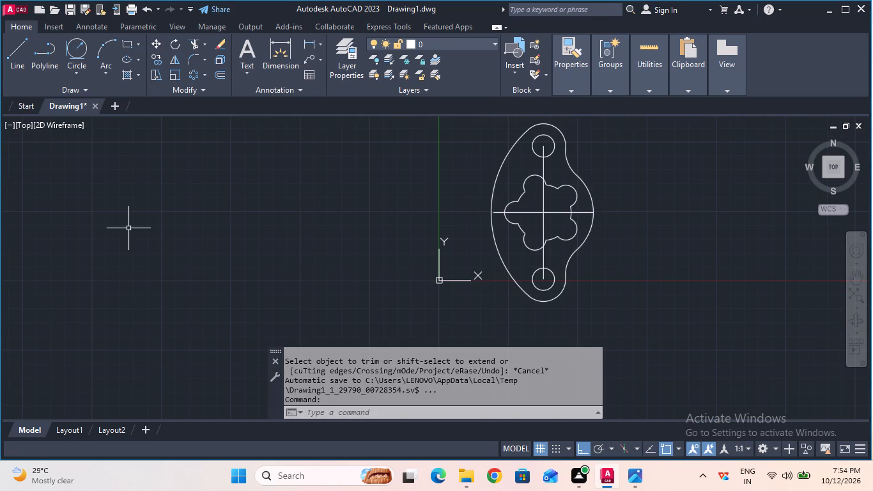
Extend the left end of the horizontal centreline to the plate's large left arc.
left_click(202, 42)
left_click(210, 83)
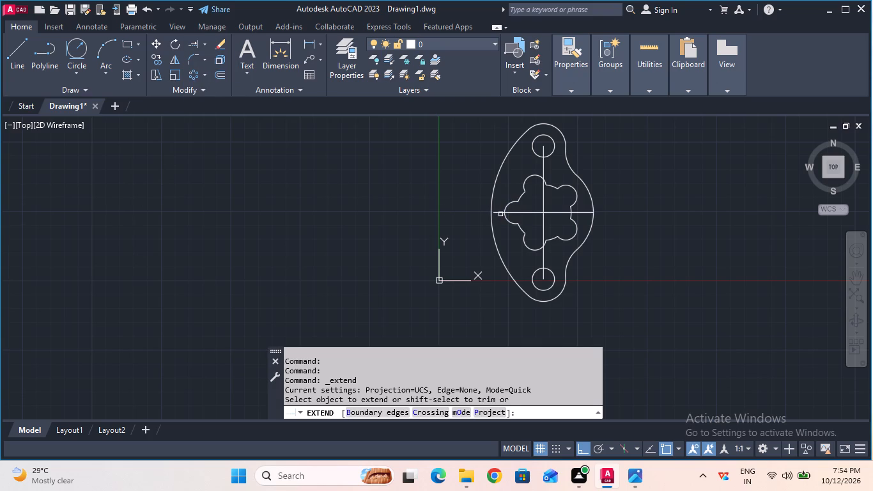
left_click(500, 214)
key("Escape")
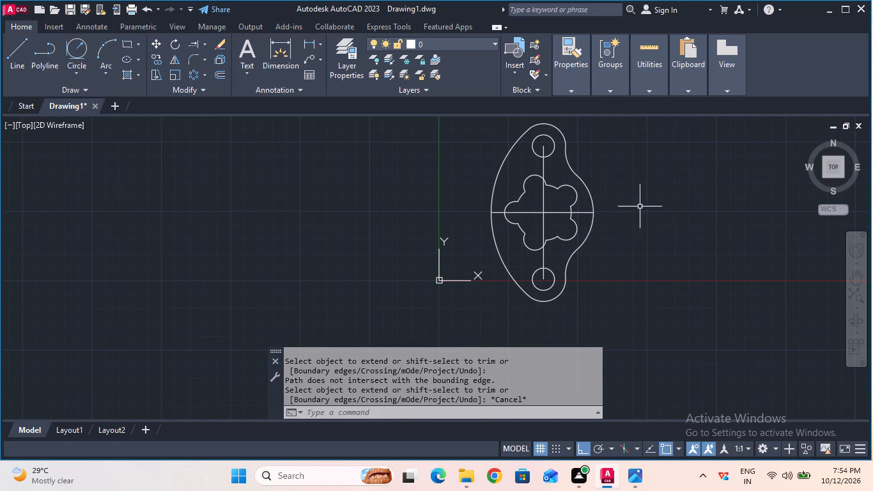
Join the plate's connected outline and cutout segments into polylines, with the entire drawing selected.
scroll(484, 214, "down", 1)
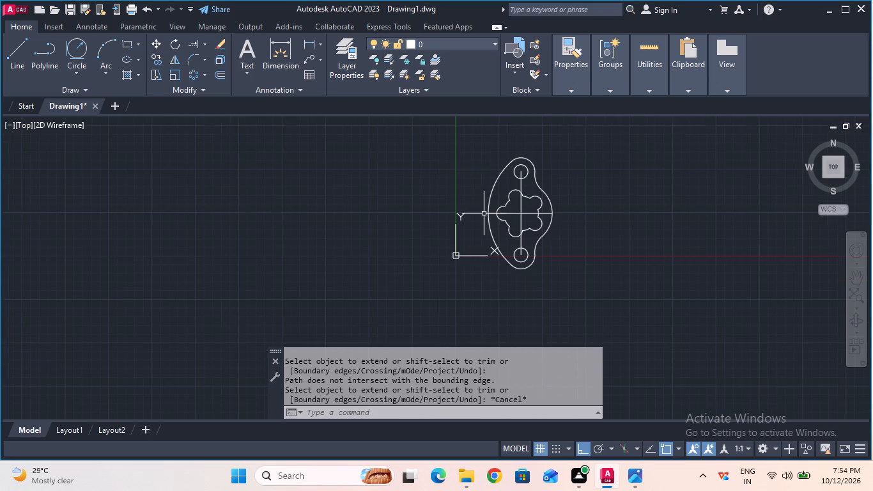
left_click(456, 120)
left_click(596, 297)
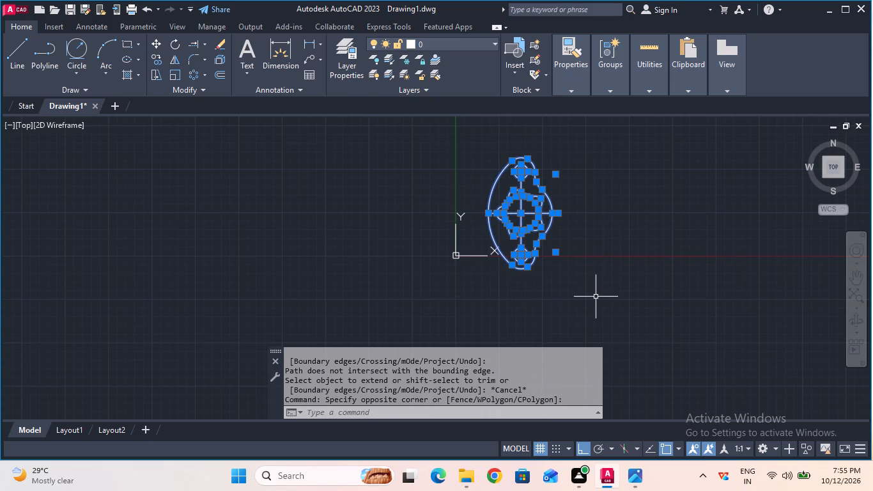
type("joi")
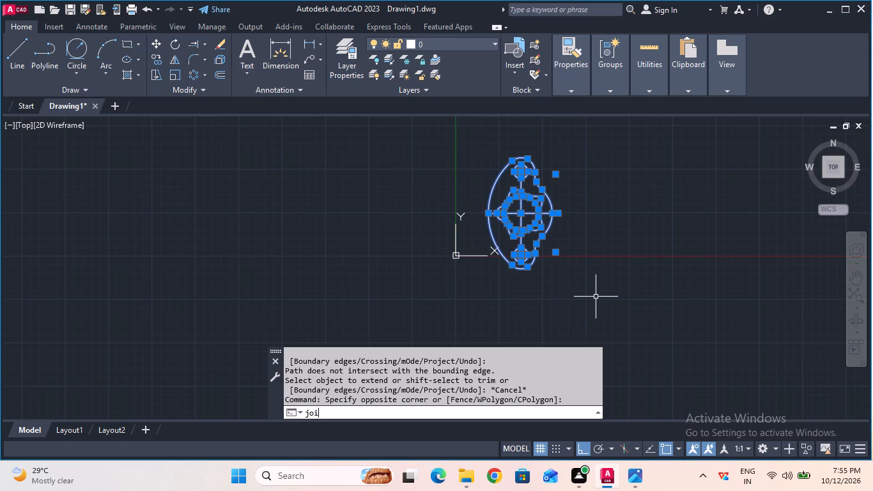
left_click(385, 400)
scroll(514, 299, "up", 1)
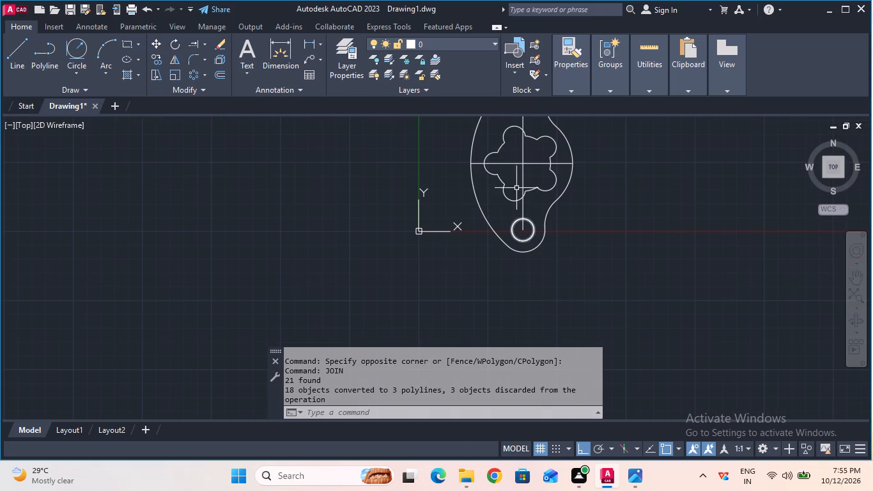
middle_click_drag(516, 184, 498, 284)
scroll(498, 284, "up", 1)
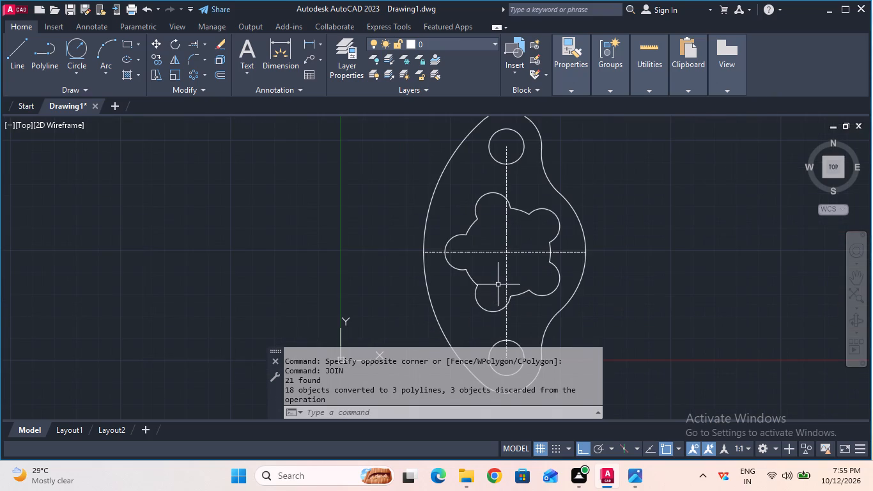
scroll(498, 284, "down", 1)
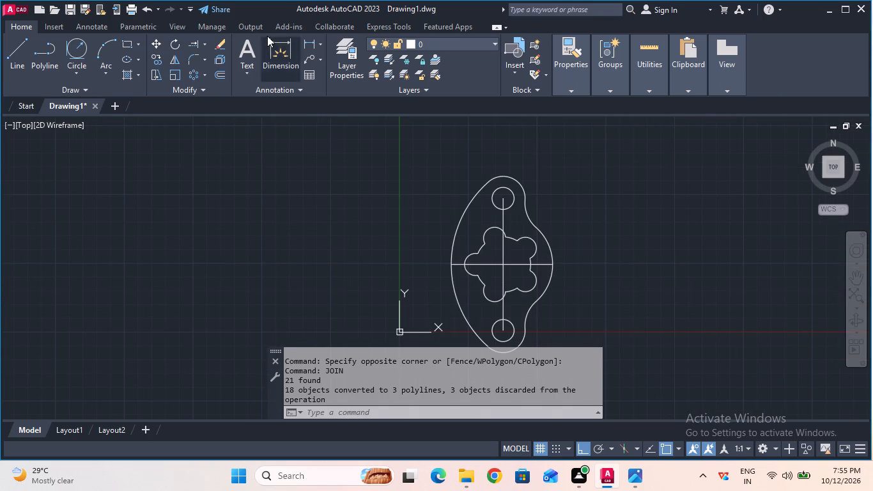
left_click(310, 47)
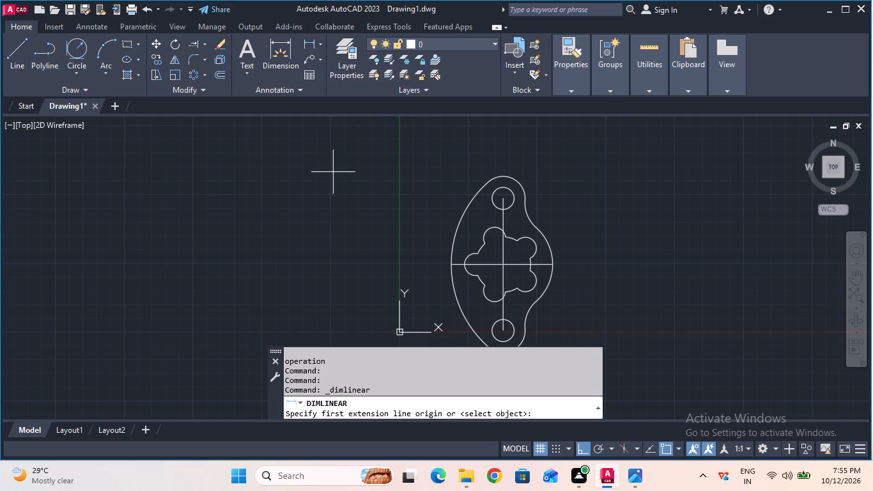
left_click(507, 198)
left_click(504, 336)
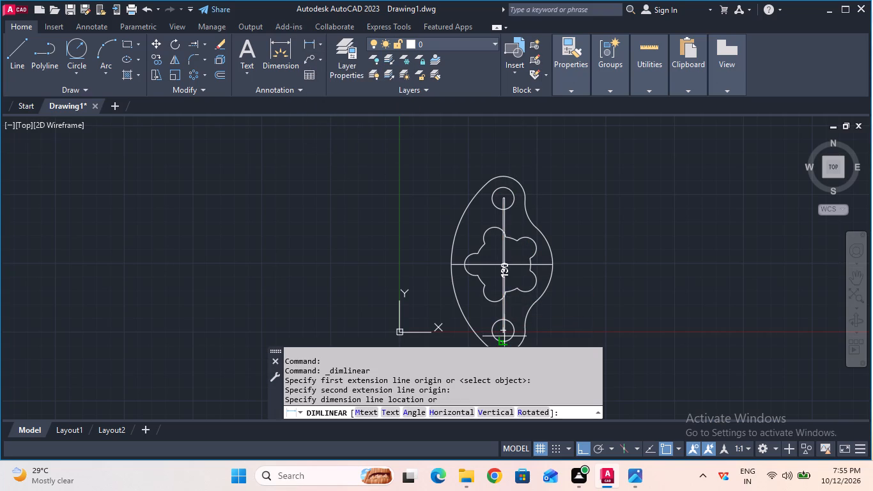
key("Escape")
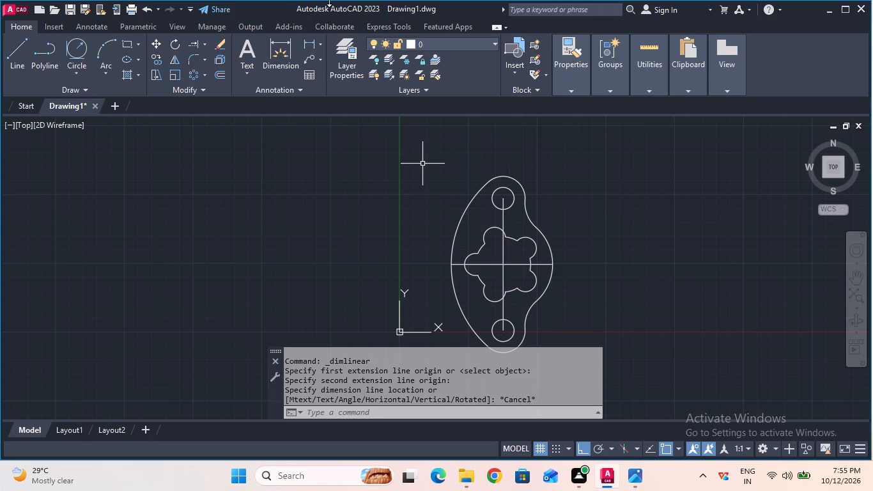
Add a vertical linear dimension between the centres of the upper and lower holes, placed outside the plate's left side.
left_click(310, 44)
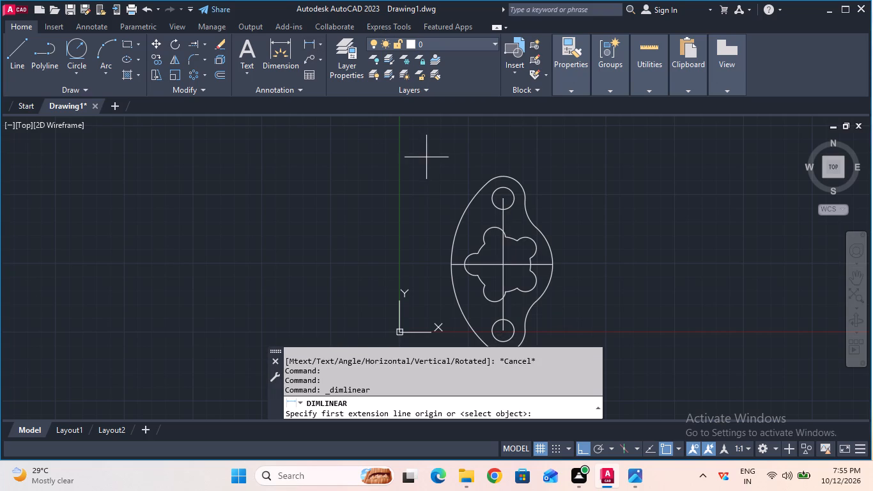
left_click(502, 198)
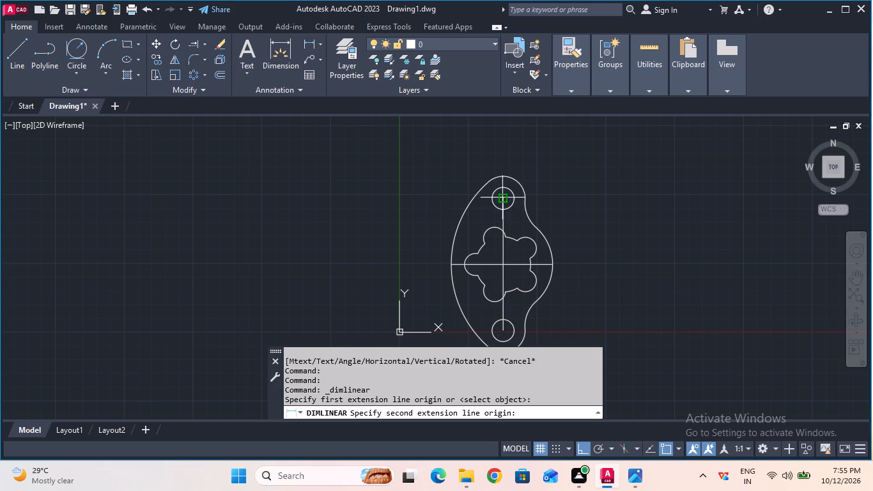
left_click(505, 329)
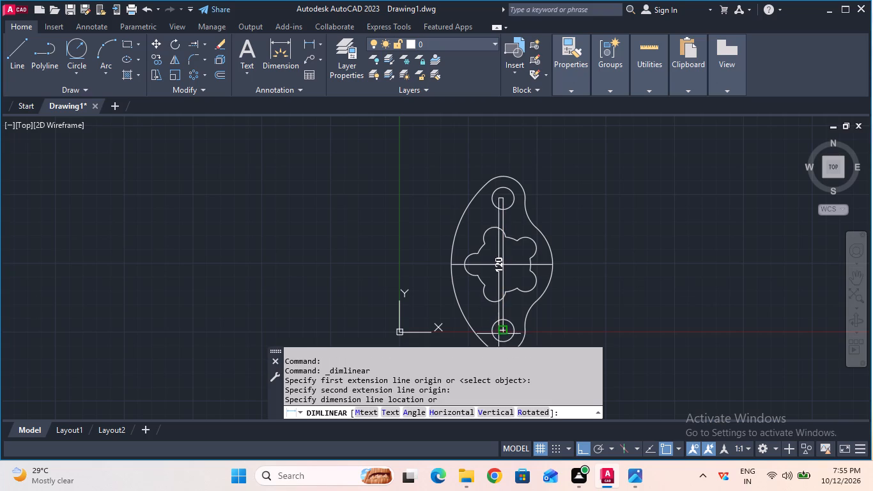
left_click(439, 337)
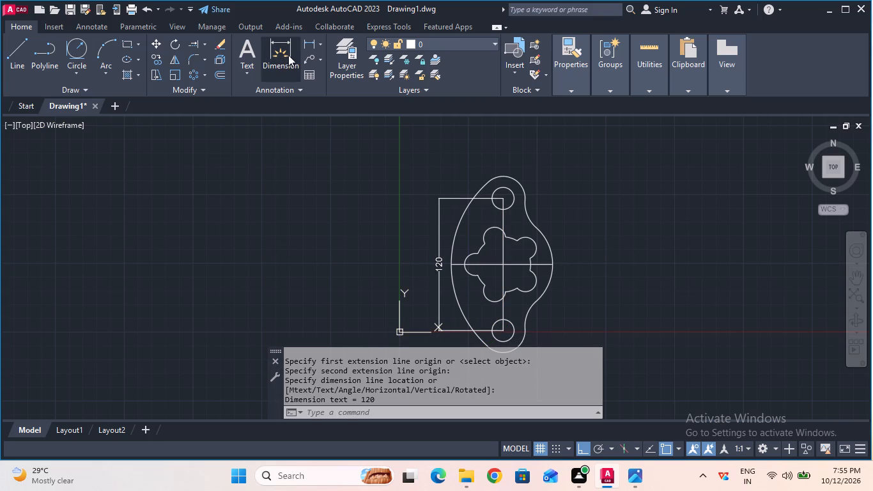
Add radius dimensions to the plate's upper-right concave arc and its large right-hand arc, with the text outside the outline.
left_click(319, 45)
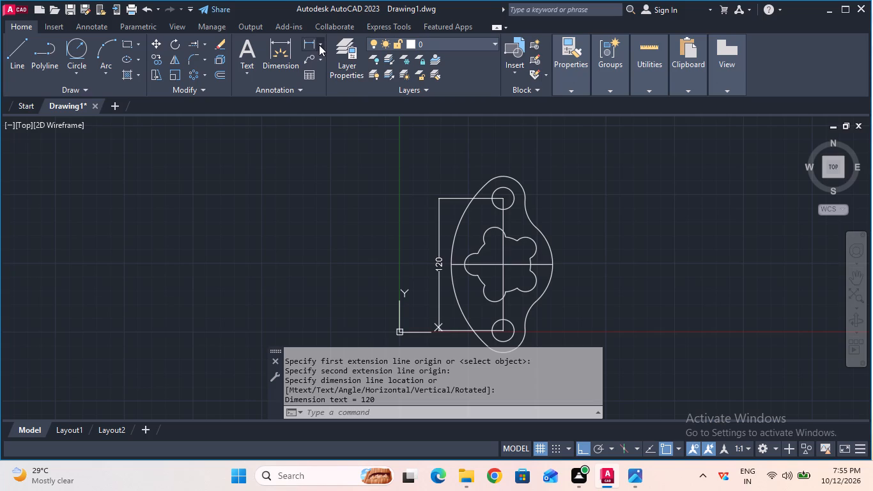
left_click(334, 160)
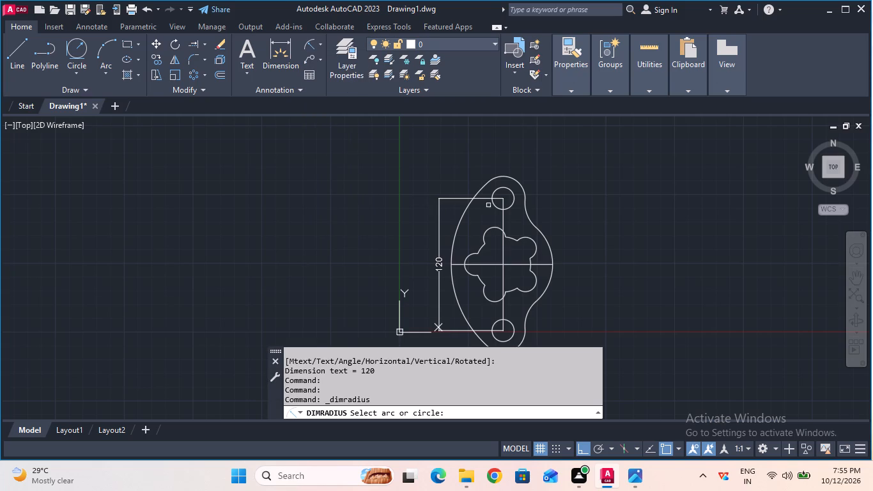
left_click(529, 207)
left_click(525, 209)
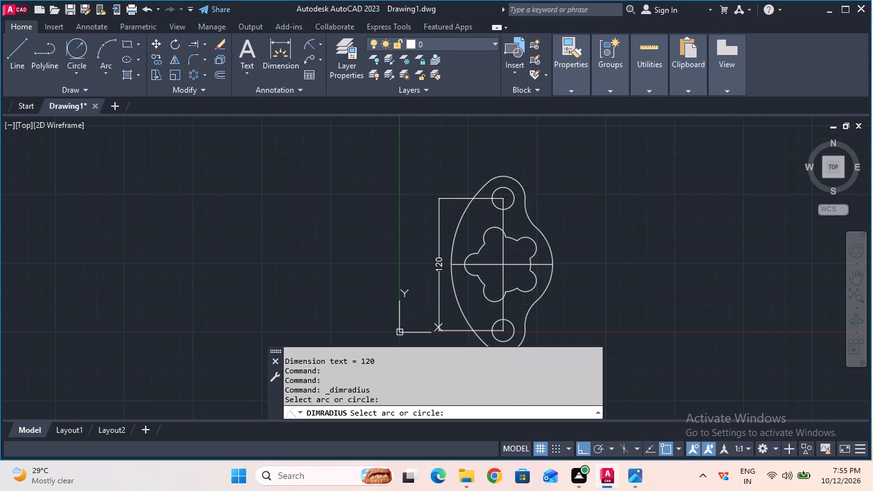
left_click(542, 202)
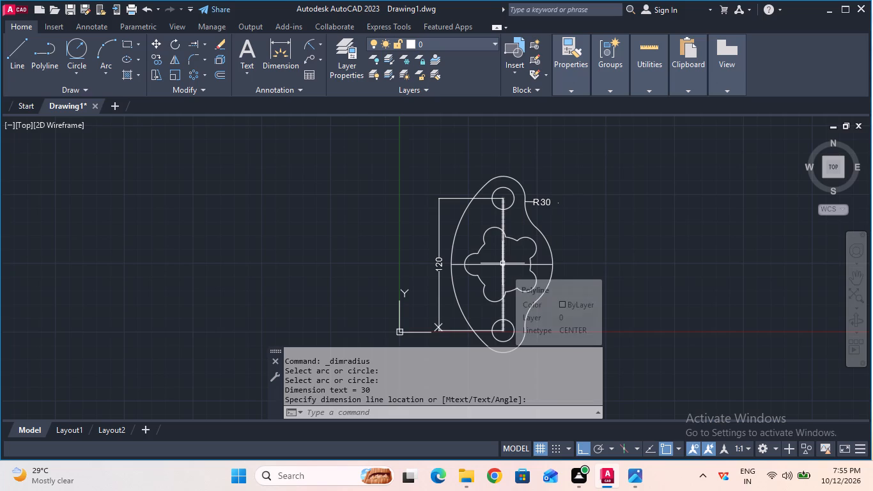
left_click(305, 48)
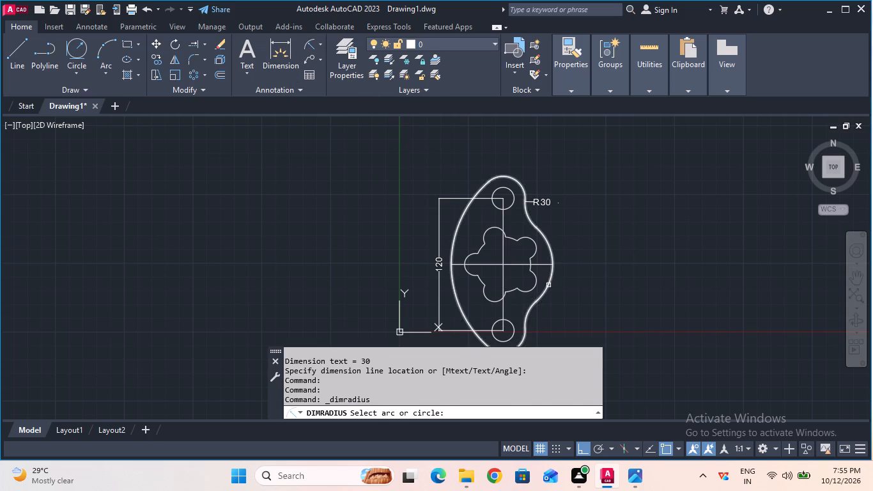
left_click(548, 285)
left_click(559, 281)
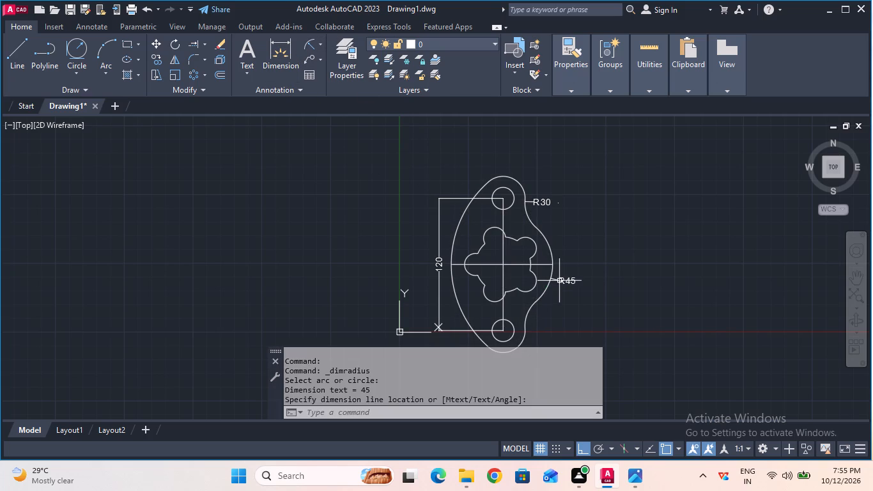
Add a radius dimension to the cutout's upper-left lobe and a diameter dimension to the cutout's central circular arc.
left_click(305, 44)
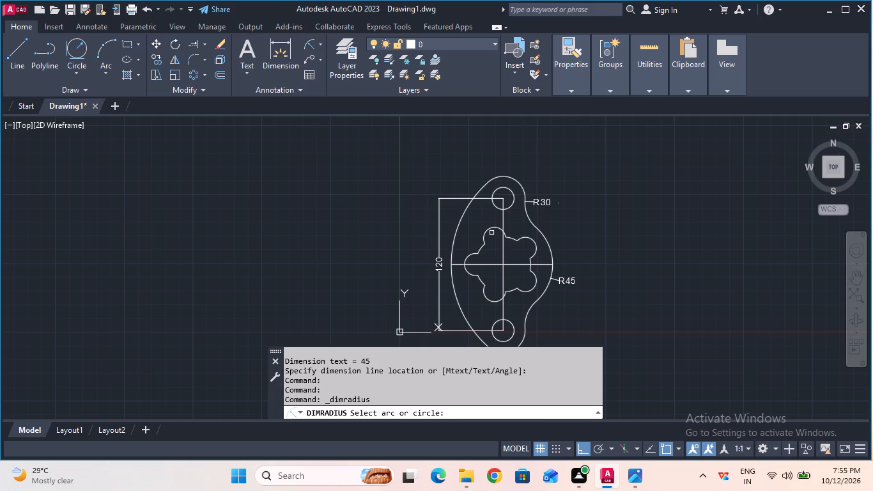
left_click(483, 237)
left_click(476, 242)
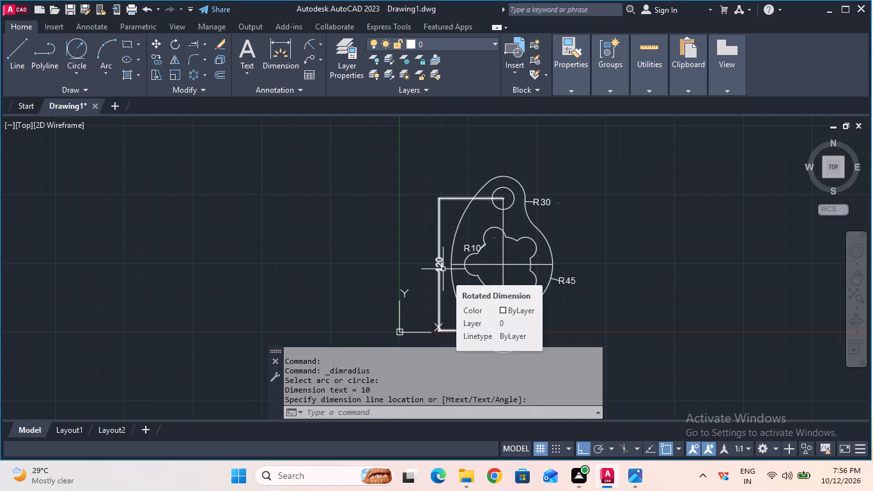
left_click(320, 39)
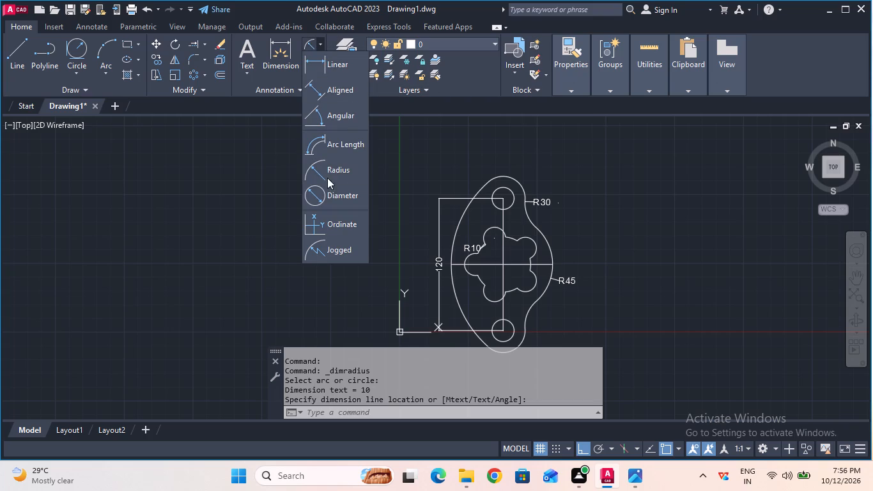
left_click(330, 188)
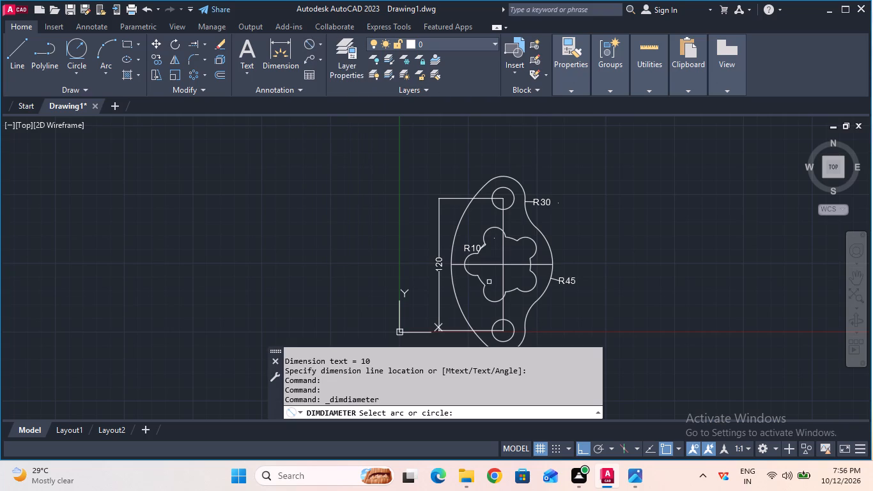
left_click(482, 283)
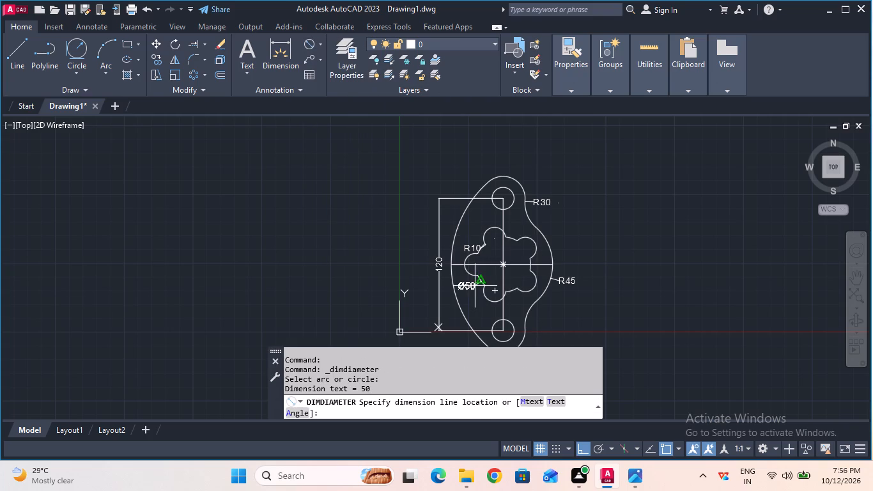
left_click(475, 286)
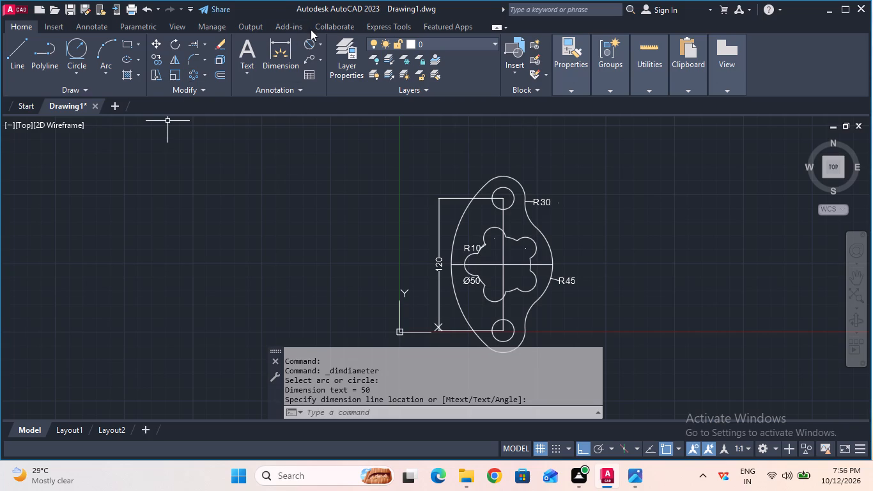
Add radius dimensions to the plate's large left arc and its rounded top end, with the text outside the outline.
left_click(319, 43)
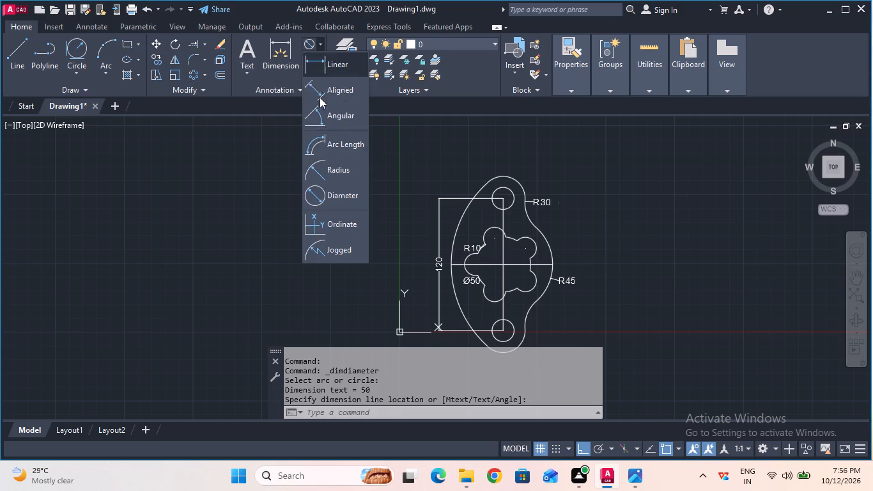
left_click(321, 169)
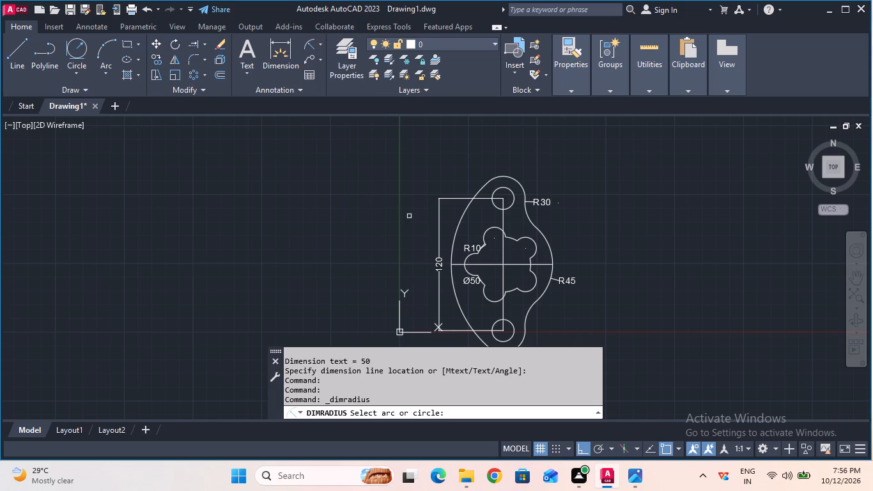
left_click(460, 220)
left_click(447, 227)
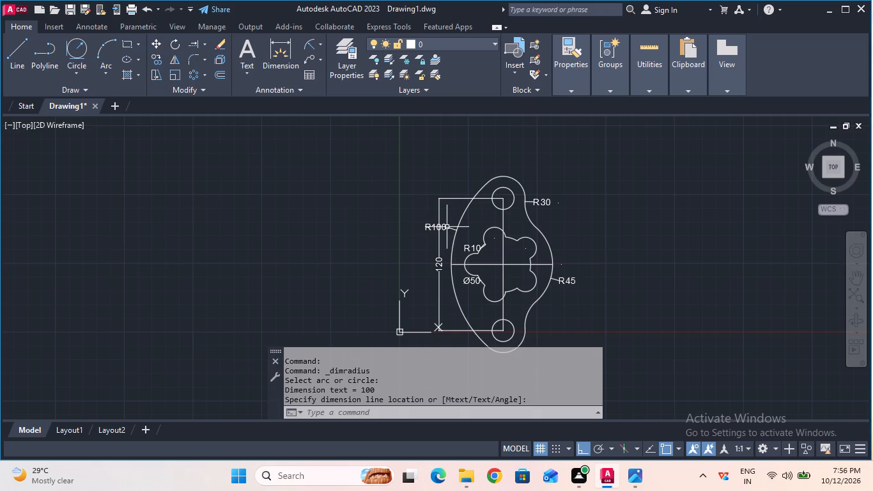
scroll(447, 227, "down", 2)
scroll(444, 229, "up", 1)
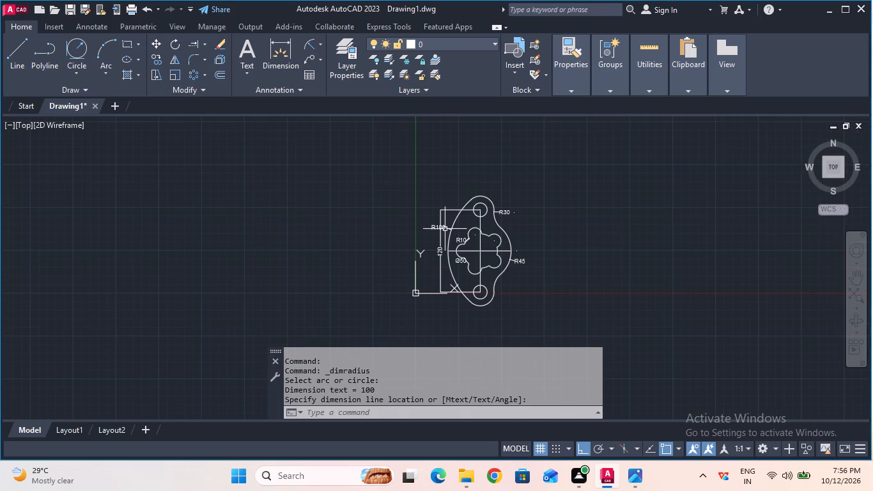
scroll(419, 244, "up", 1)
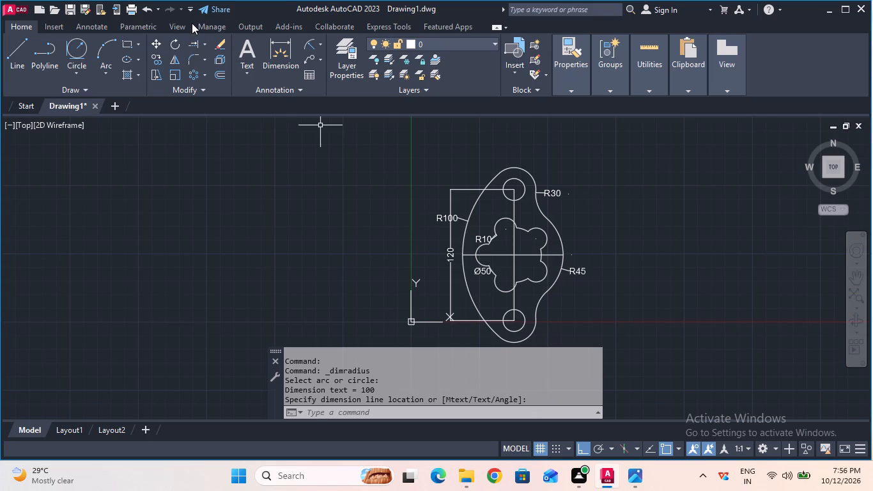
left_click(305, 42)
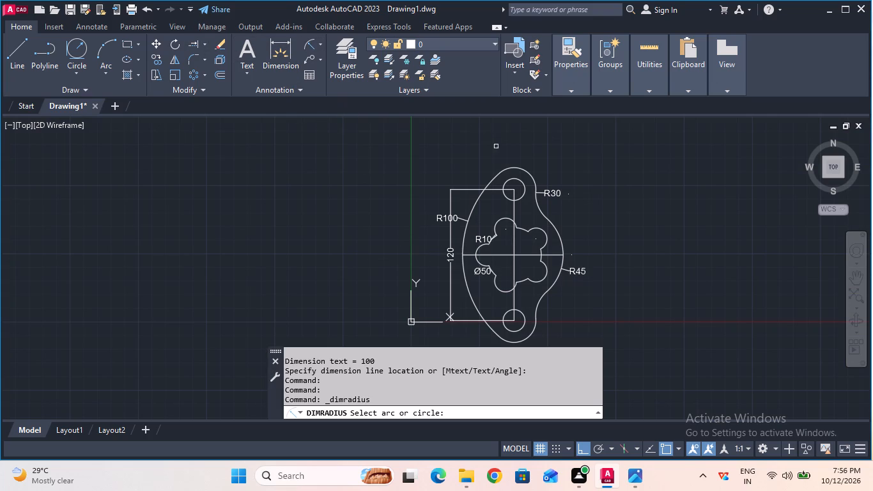
left_click(510, 168)
left_click(550, 136)
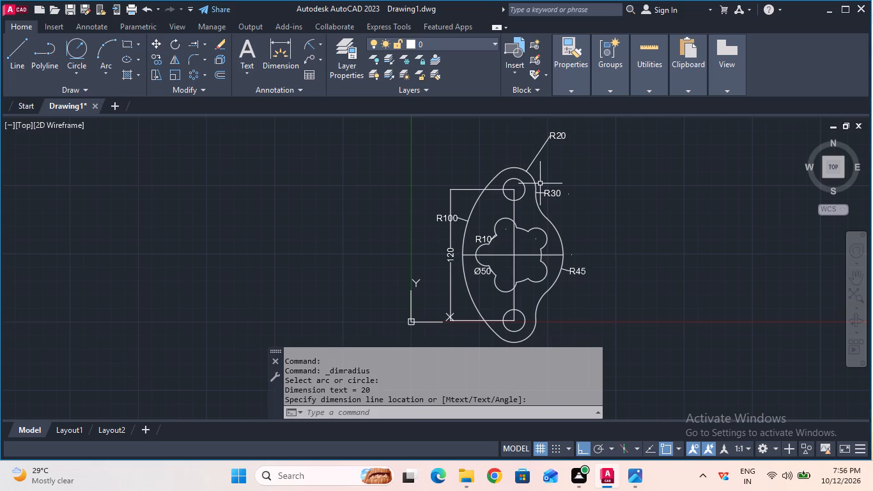
Turn off log file recording with the LOGFILEOFF command.
scroll(545, 277, "down", 1)
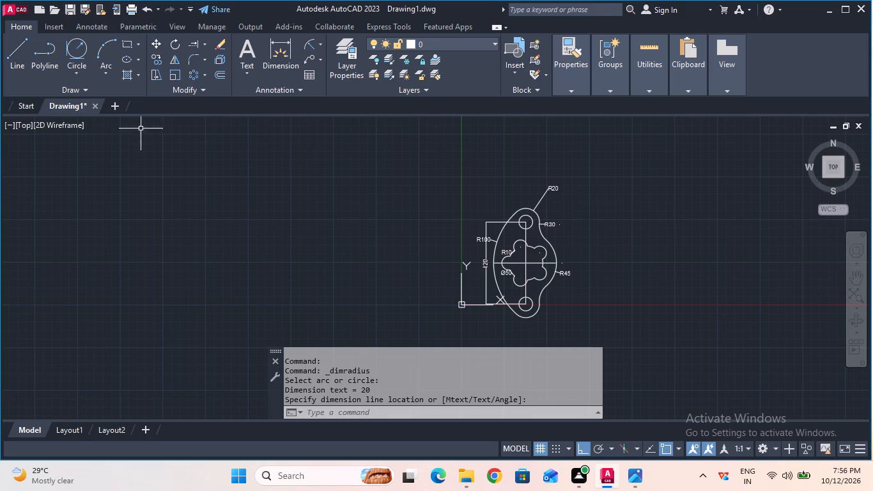
left_click(378, 413)
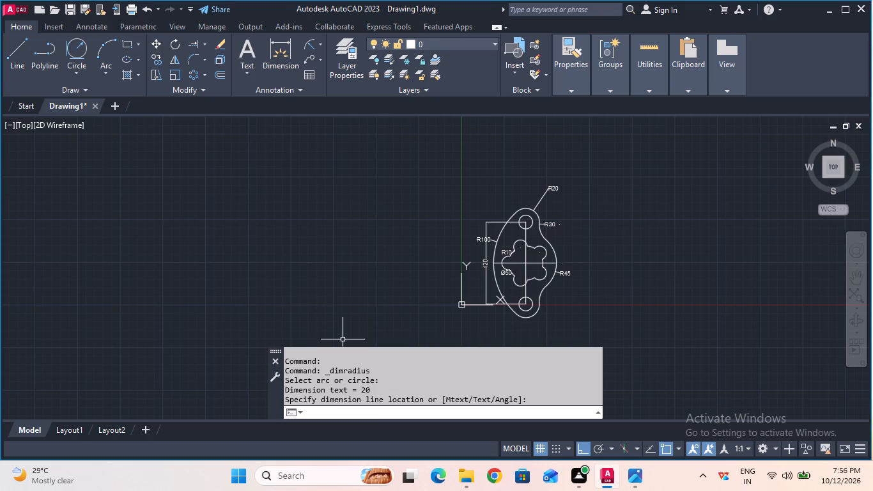
type("log")
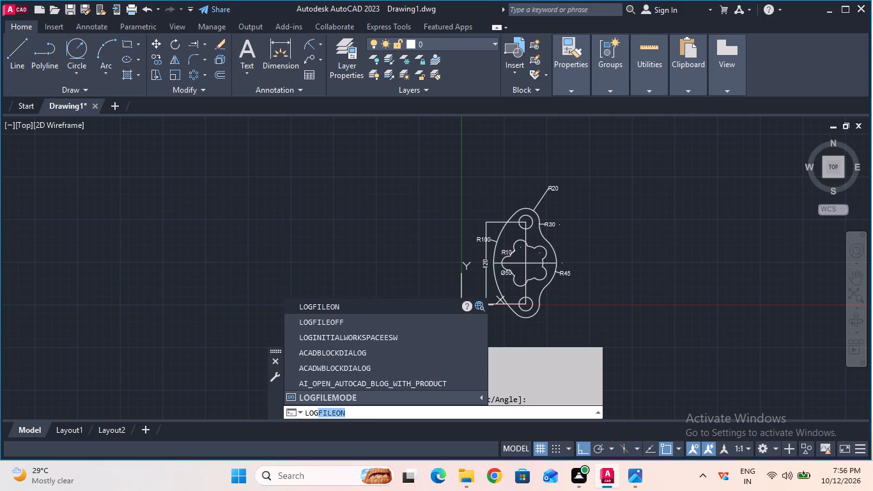
left_click(359, 318)
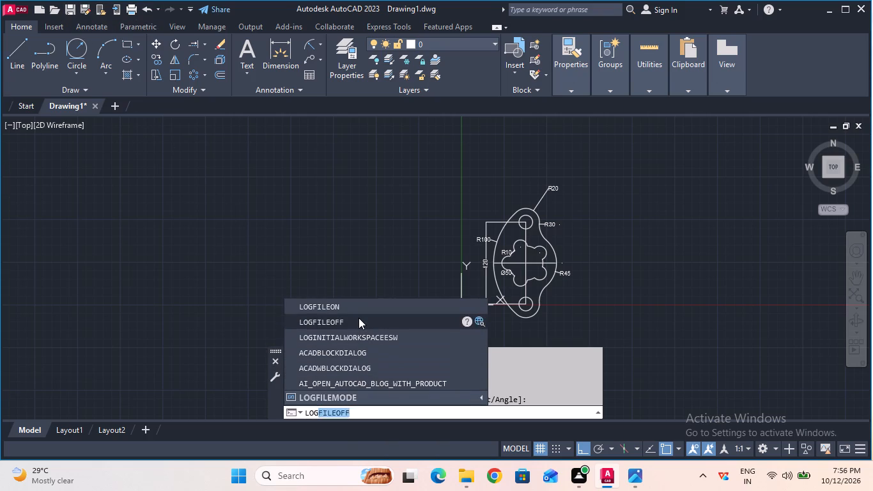
Save the drawing in Documents as Eccentric Bracket, in AutoCAD 2018 Drawing format.
left_click(73, 7)
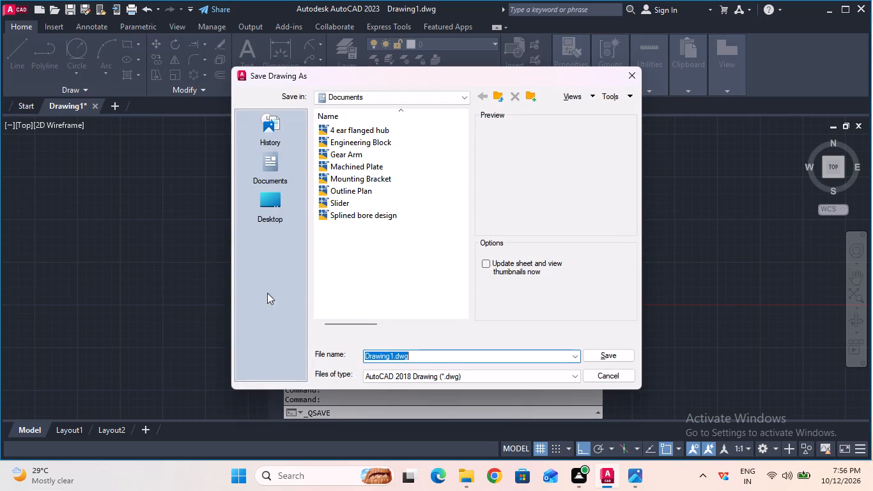
key("BackSpace")
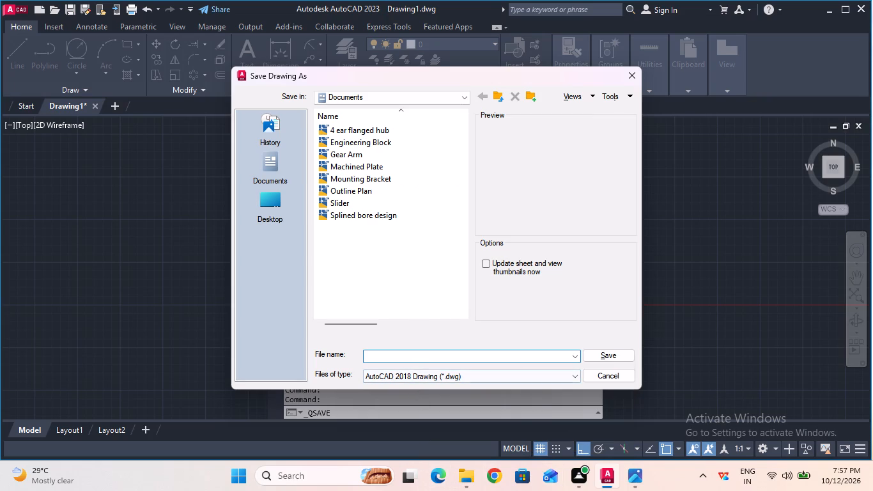
key("e")
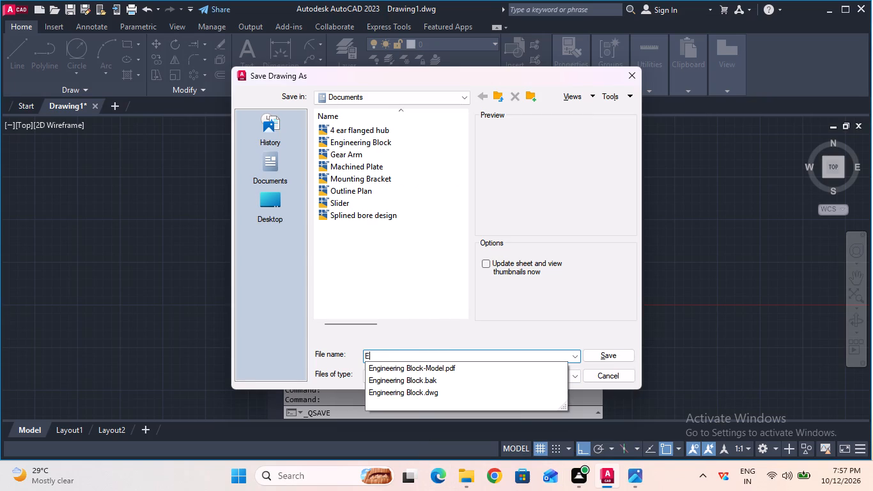
type("ccentric")
key("space")
key("b")
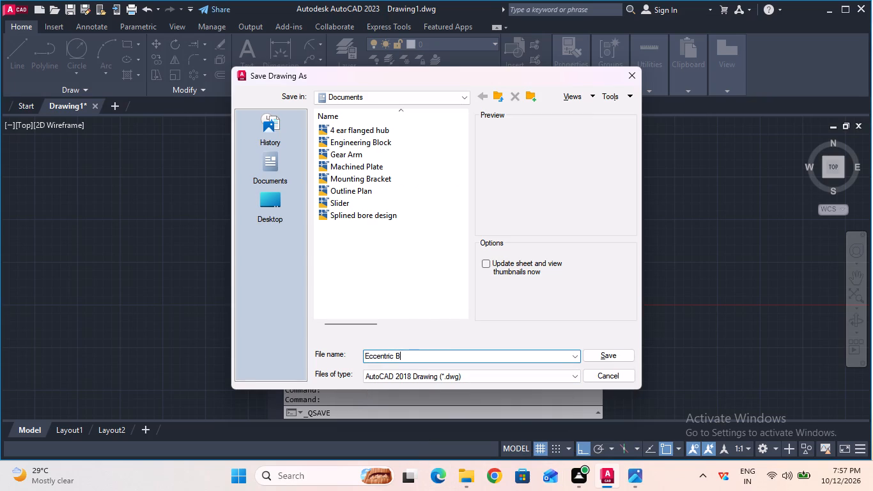
type("racket")
left_click(598, 352)
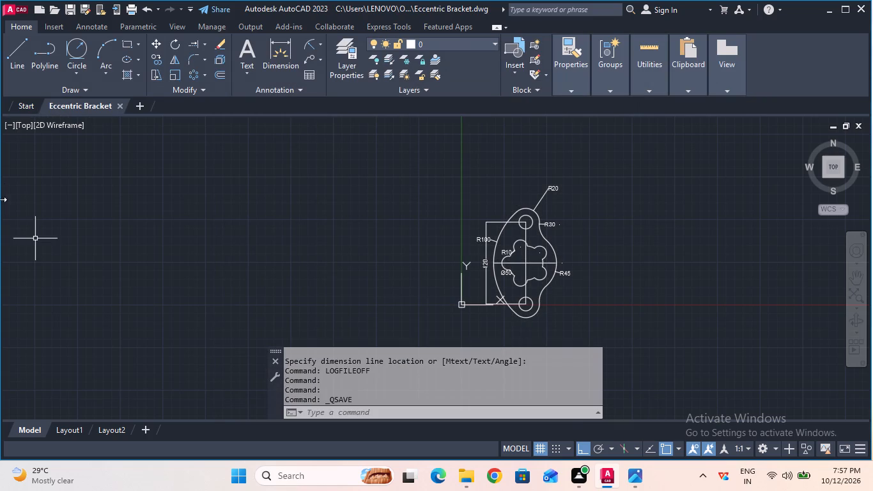
Set up the plot on ISO A4 (297.00 x 210.00 MM), centered, with a Window plot area enclosing the whole dimensioned bracket.
left_click(138, 12)
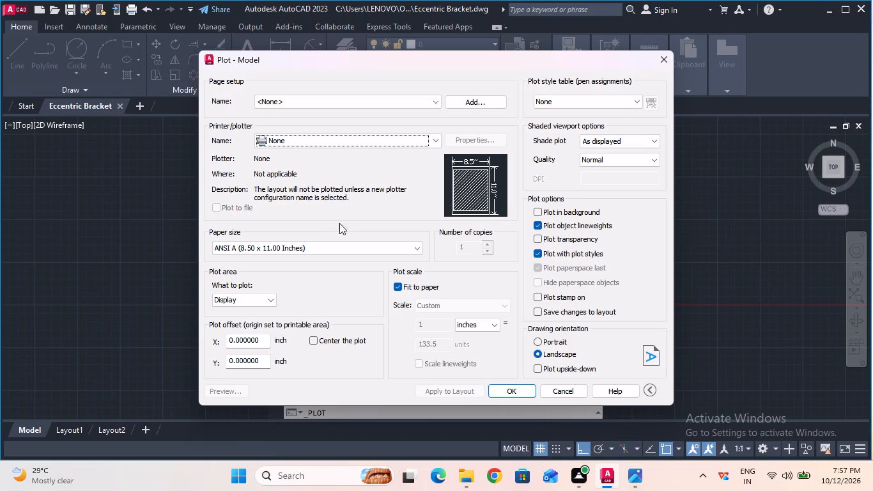
left_click(358, 243)
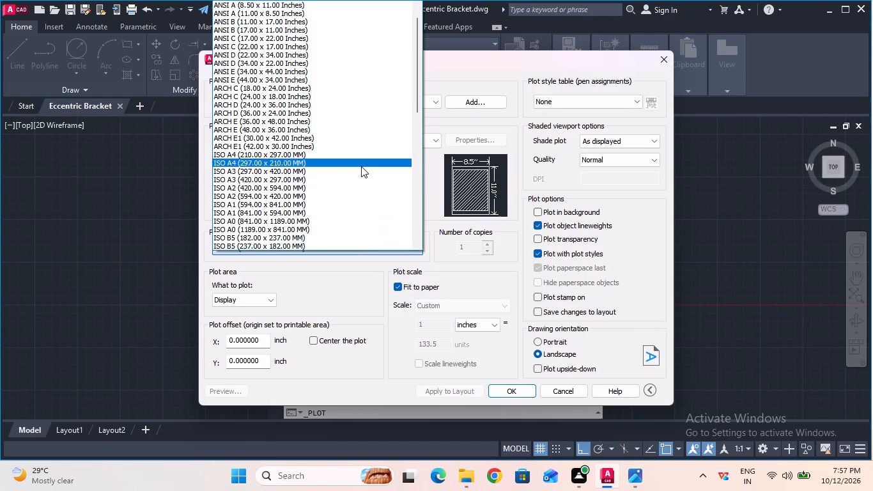
left_click(361, 166)
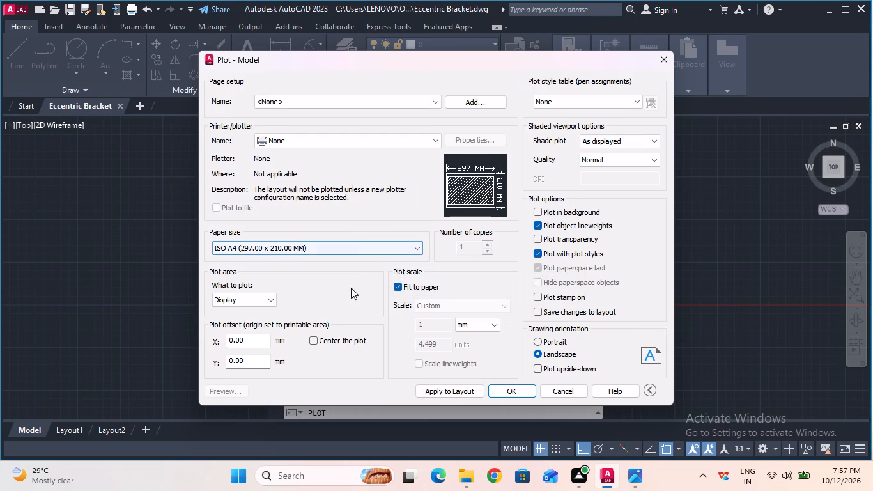
left_click(331, 343)
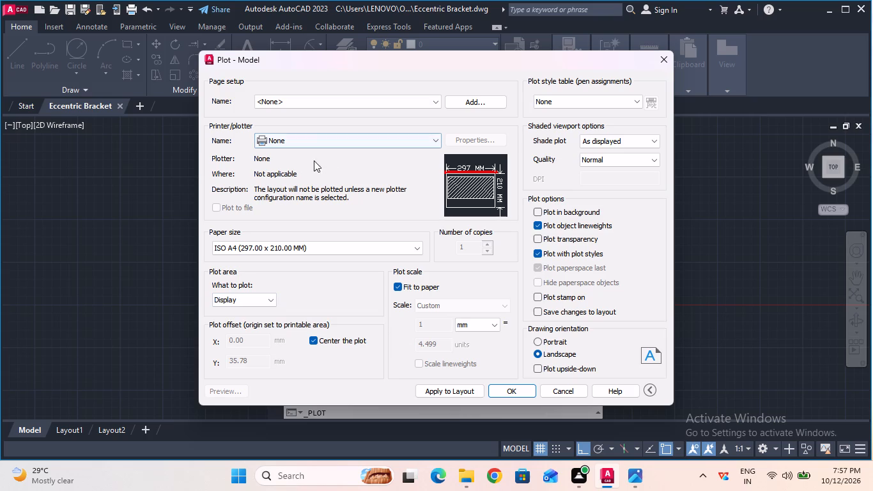
left_click(259, 296)
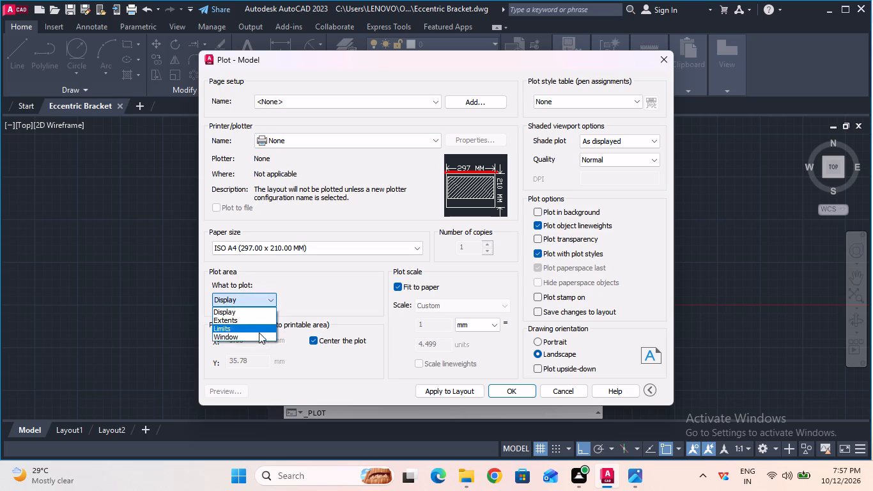
left_click(259, 332)
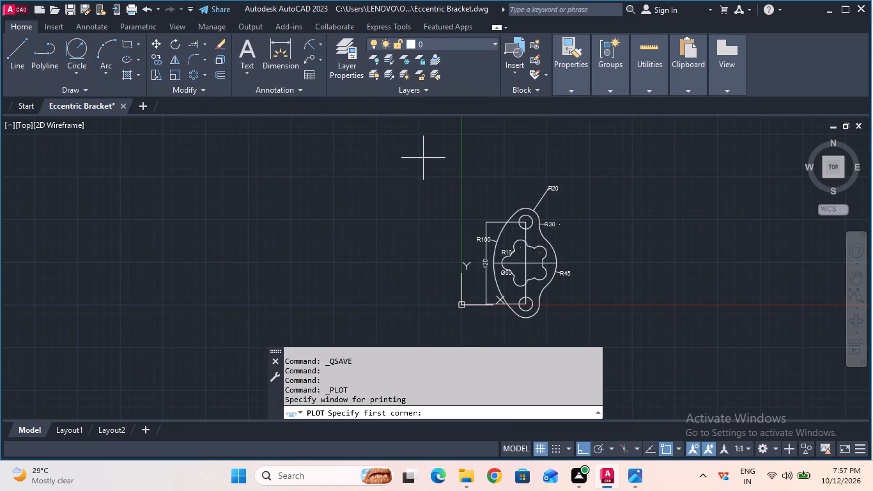
left_click(423, 158)
left_click(646, 335)
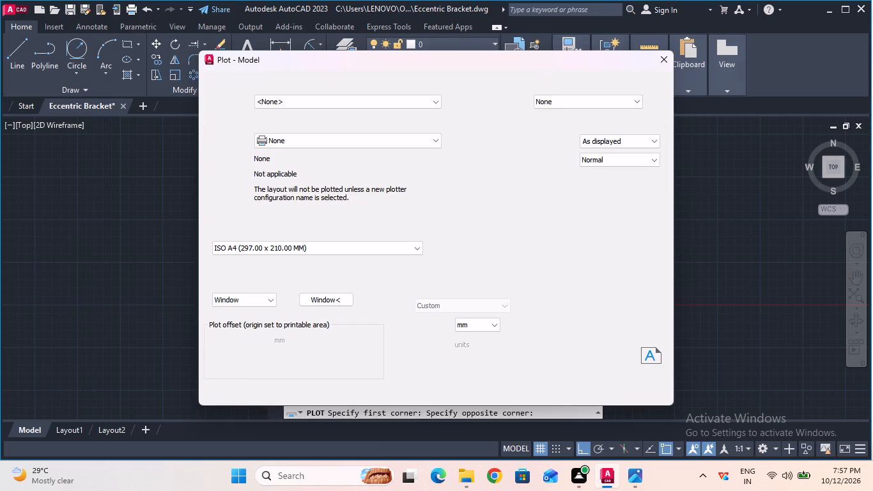
Plot the bracket to a PDF file with the DWG To PDF.pc3 plotter, keeping the suggested file name.
left_click(333, 143)
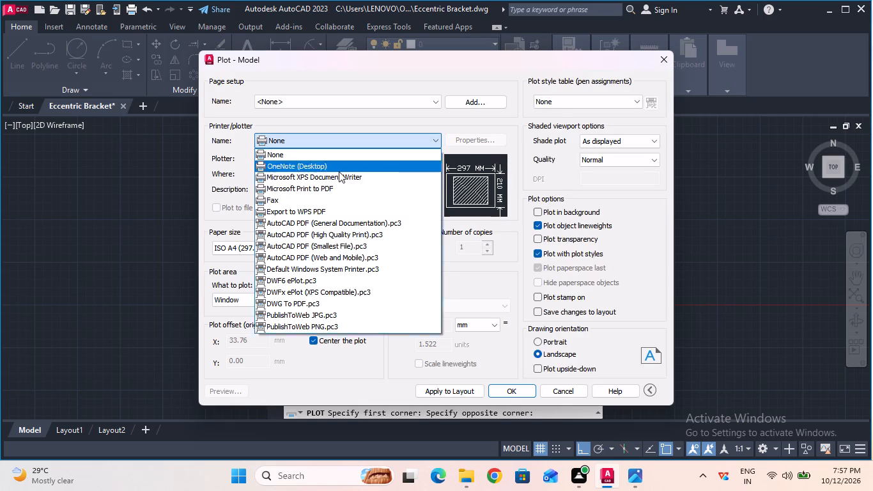
left_click(348, 306)
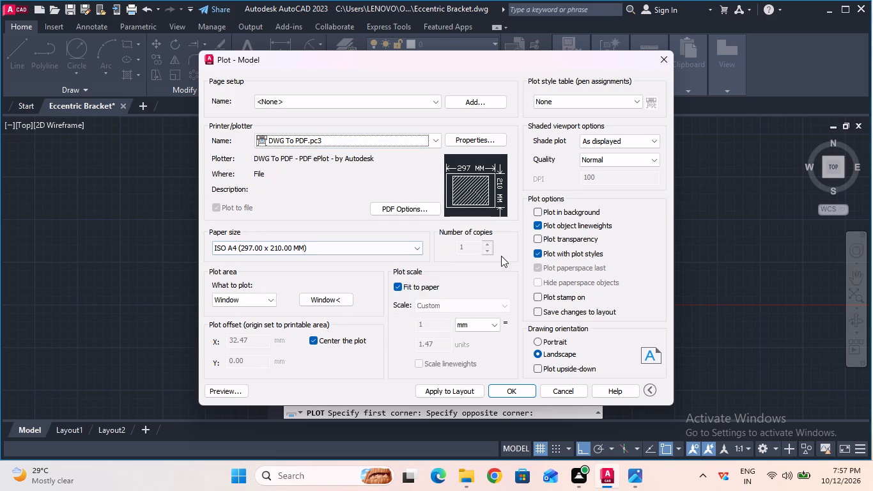
left_click(515, 395)
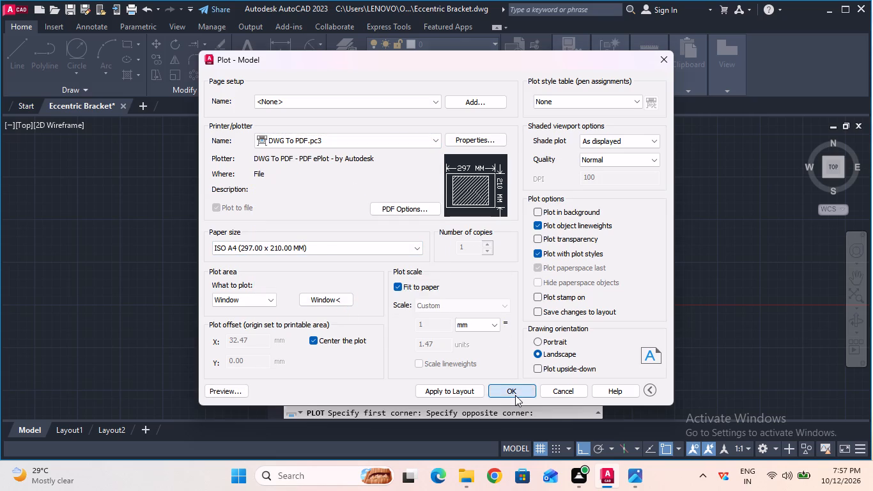
left_click(614, 351)
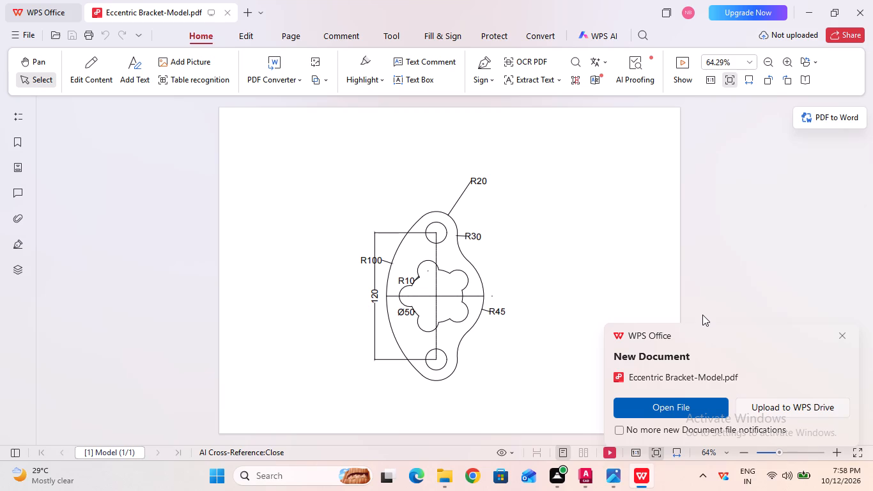
Close the plotted PDF in WPS Office and dismiss its new document notification.
left_click(851, 0)
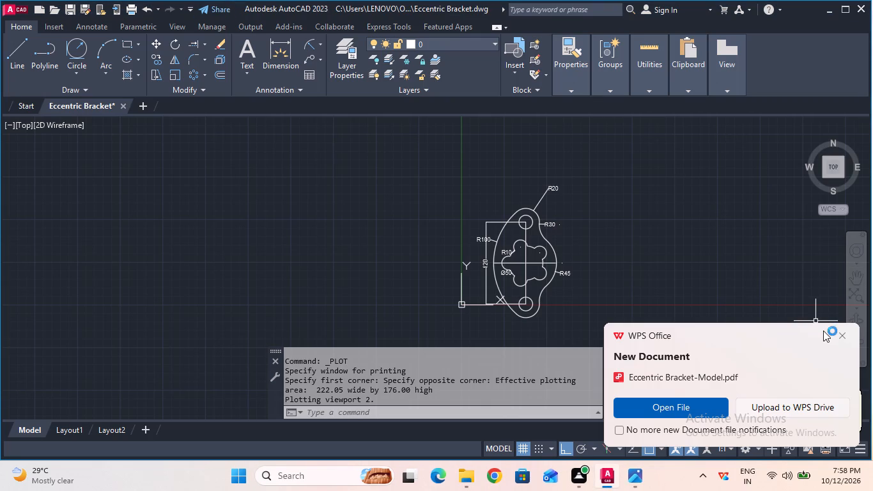
left_click(833, 332)
left_click(838, 332)
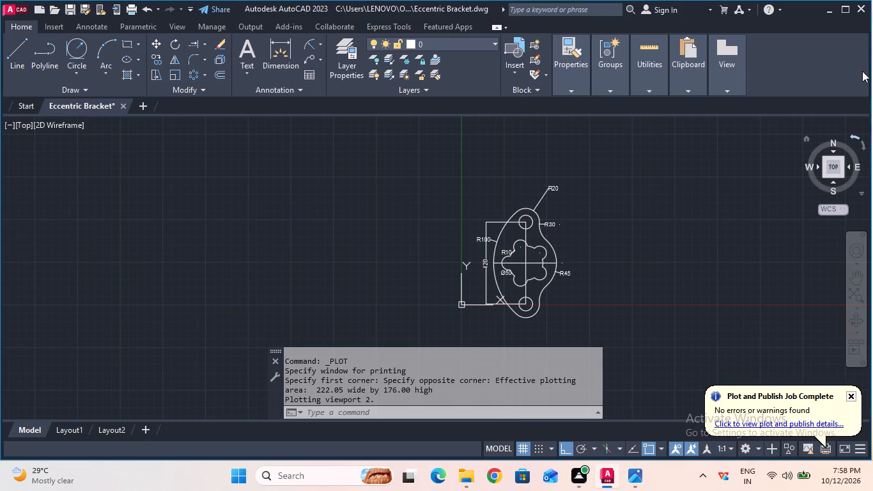
Quit AutoCAD, saving the changes to the Eccentric Bracket drawing.
left_click(862, 14)
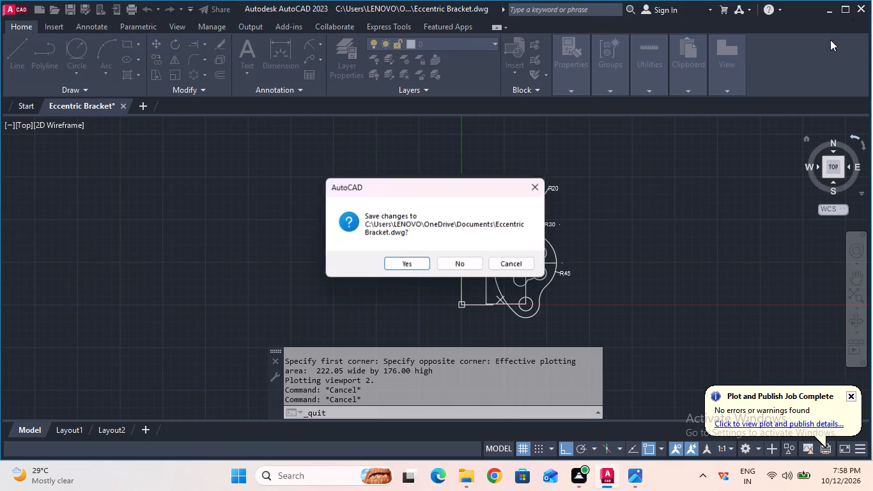
left_click(414, 258)
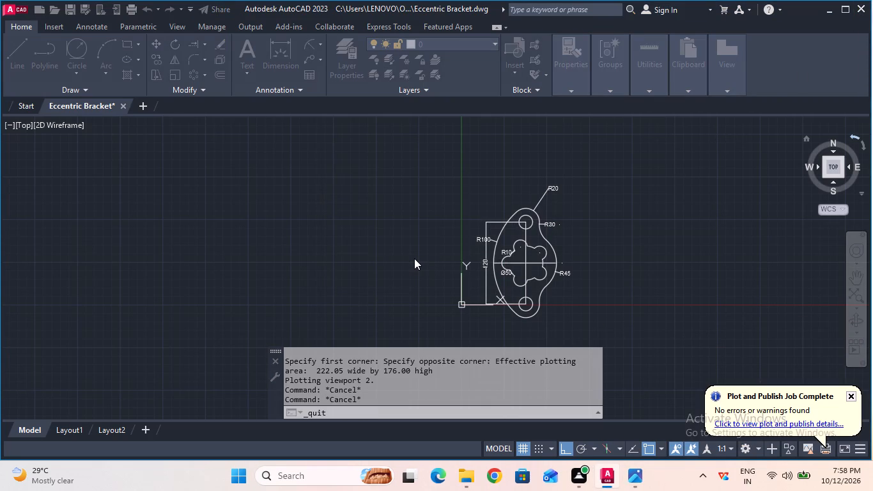